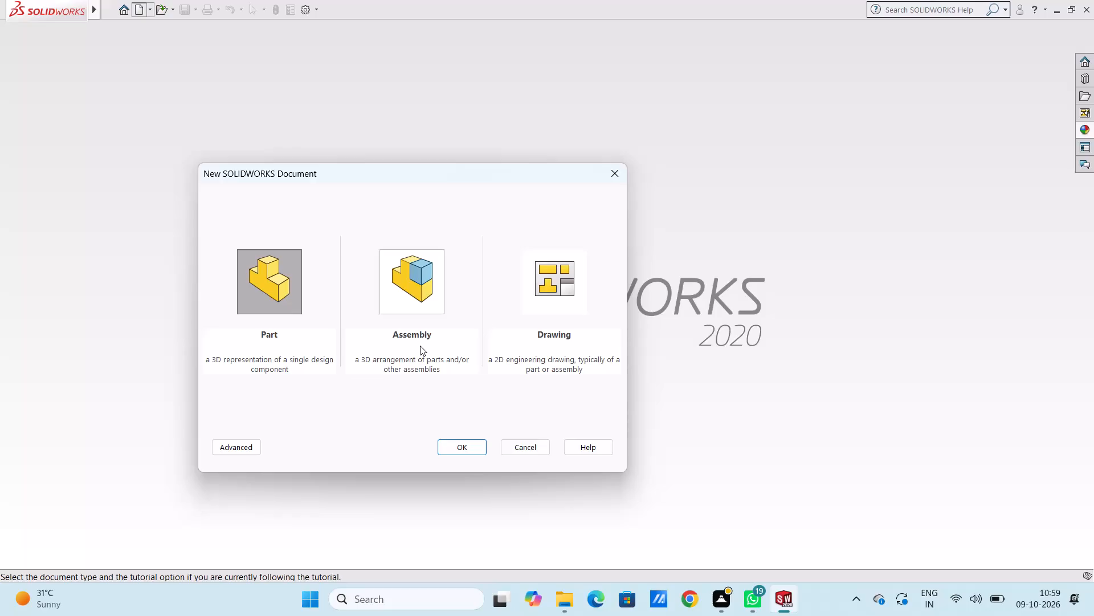
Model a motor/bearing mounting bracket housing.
Create a new part document and open a sketch on the Top Plane.
click(469, 452)
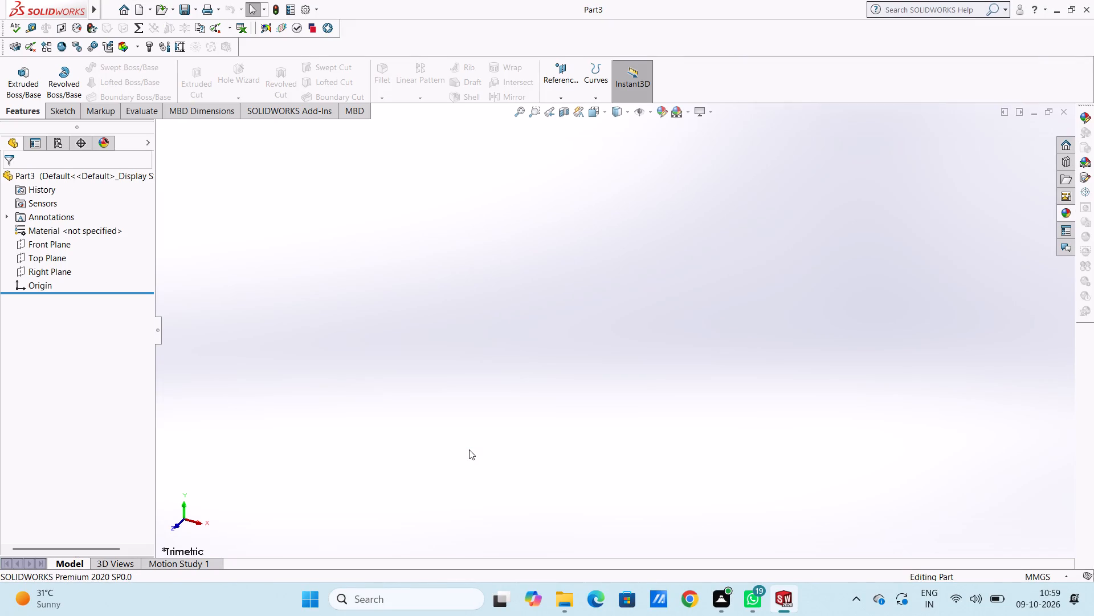
click(48, 257)
click(60, 244)
click(252, 262)
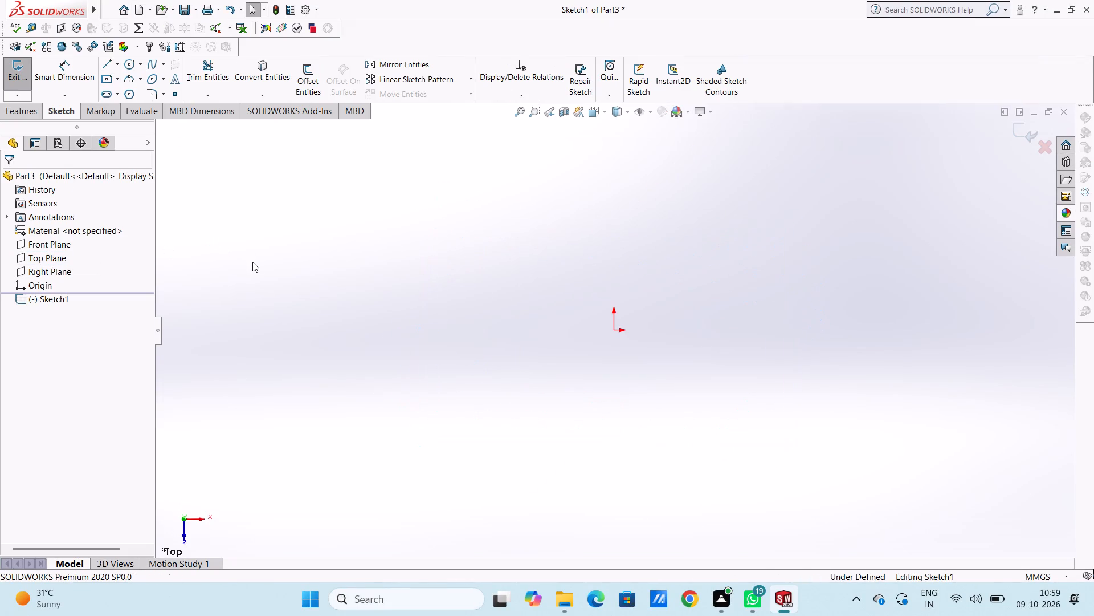
Draw a center rectangle on the origin, 170 mm high and 140 mm wide.
click(107, 81)
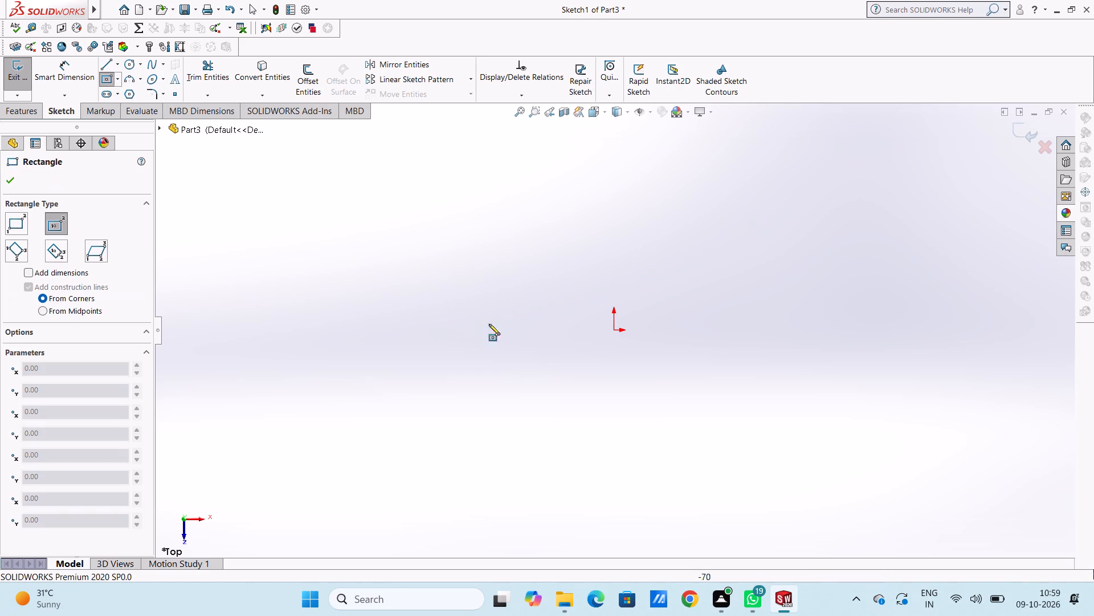
click(615, 330)
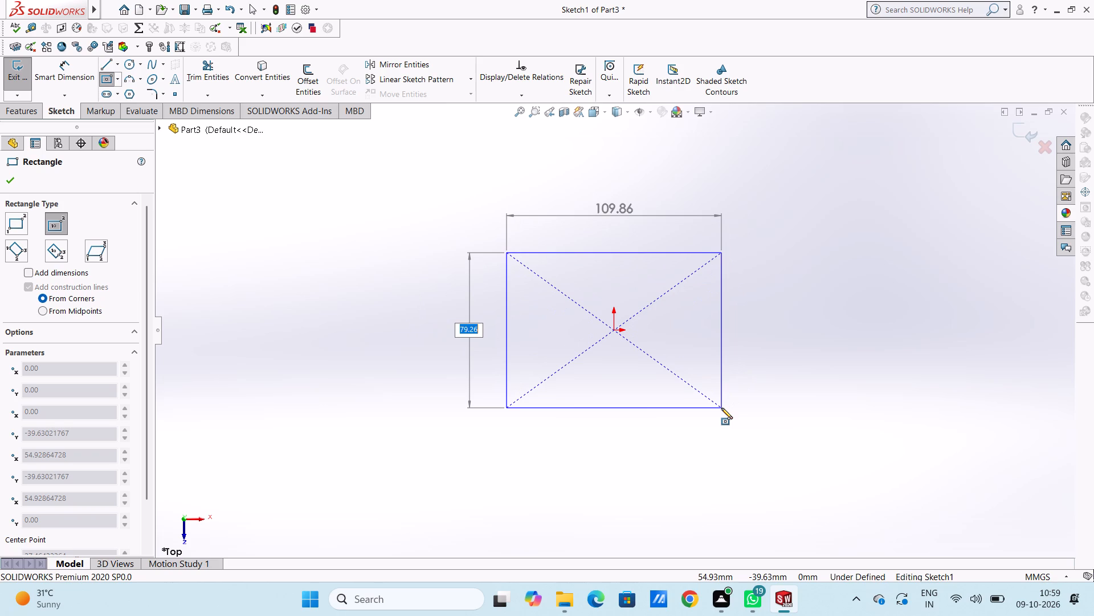
text(170)
key(Return)
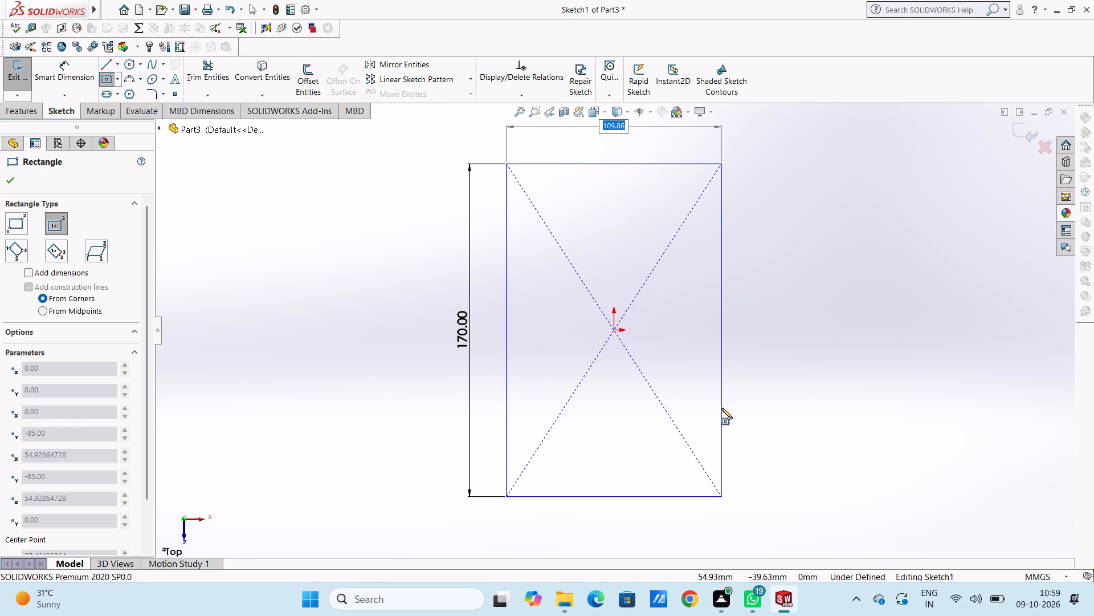
text(140)
key(Return)
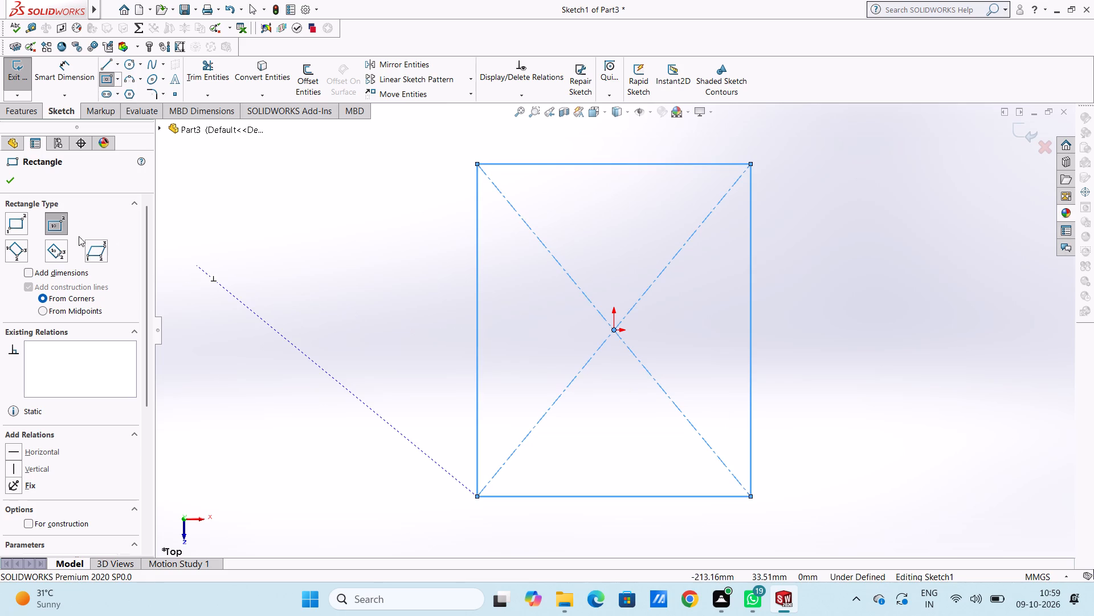
click(9, 176)
Dimension the rectangle's vertical side at 170 mm and its horizontal side at 140 mm.
click(61, 76)
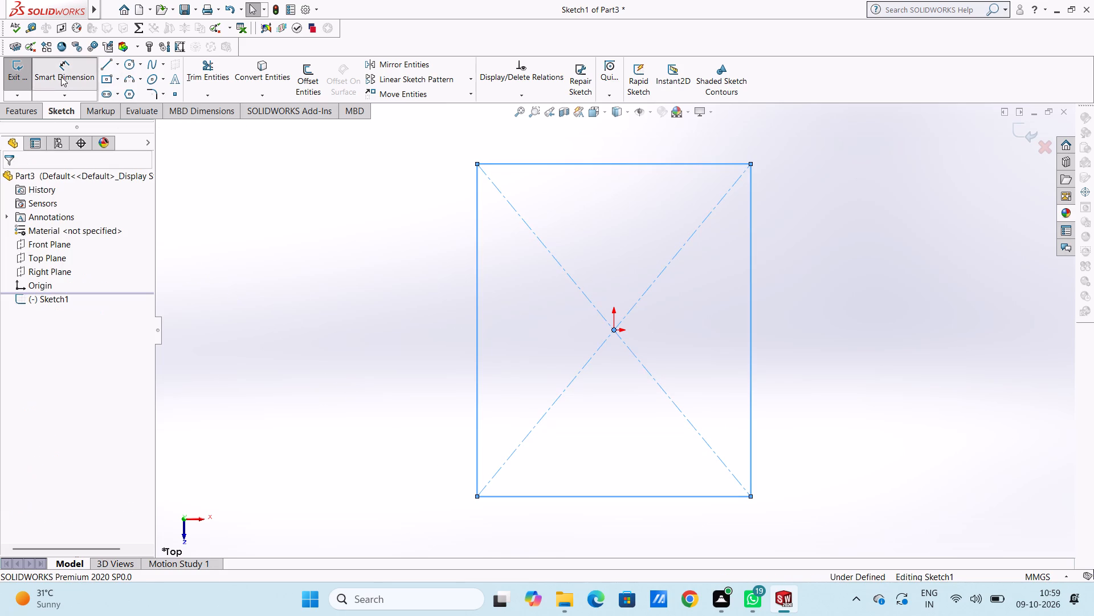
scroll(379, 287, up, 3)
click(532, 308)
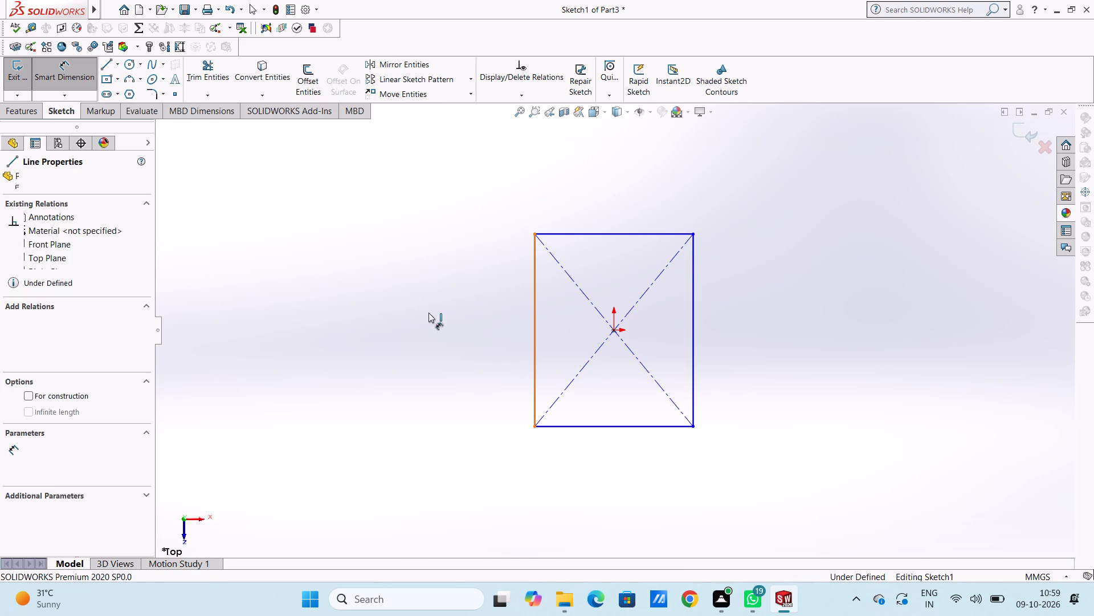
click(357, 317)
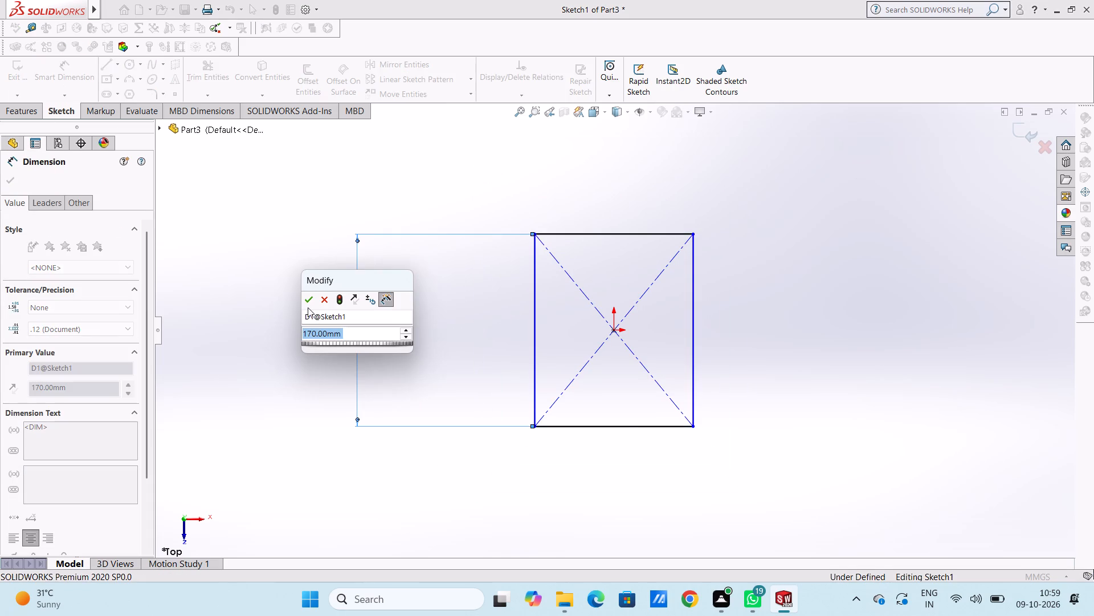
click(307, 307)
click(305, 302)
click(305, 302)
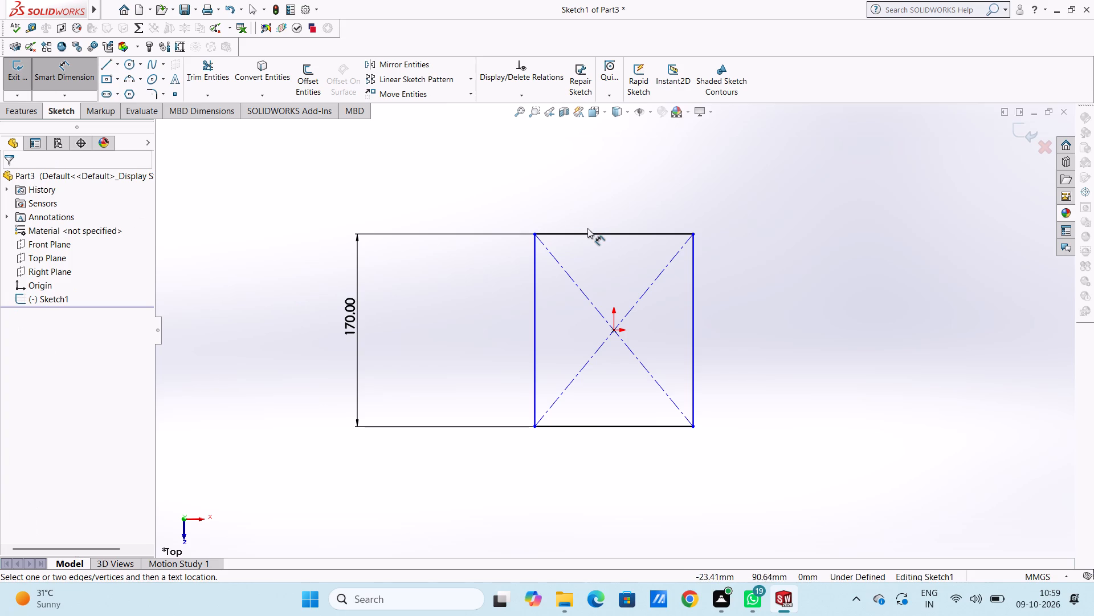
click(588, 232)
click(789, 158)
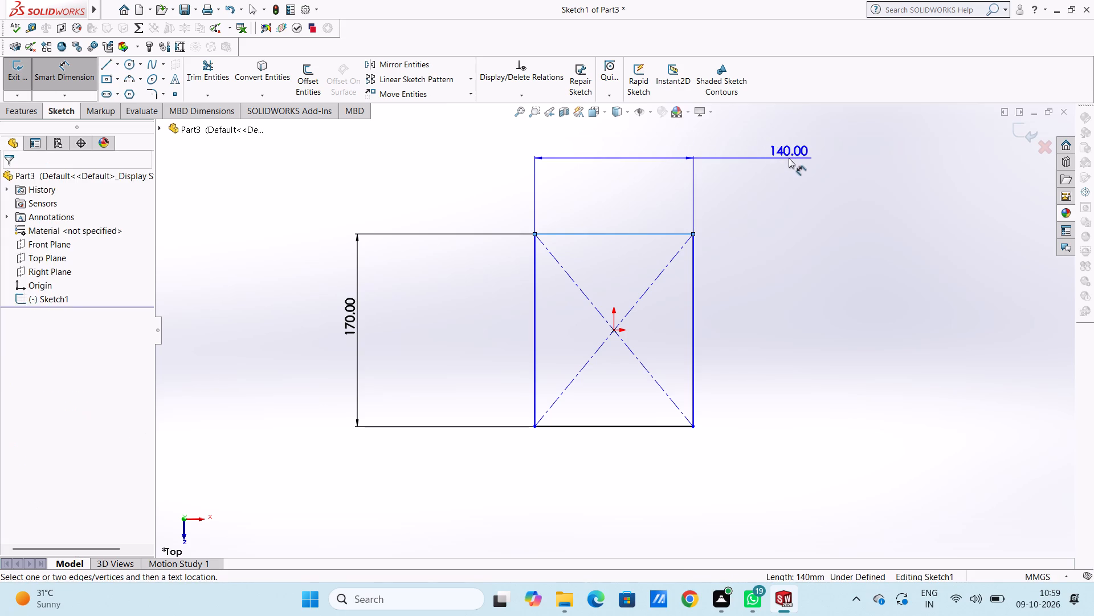
click(741, 145)
click(753, 210)
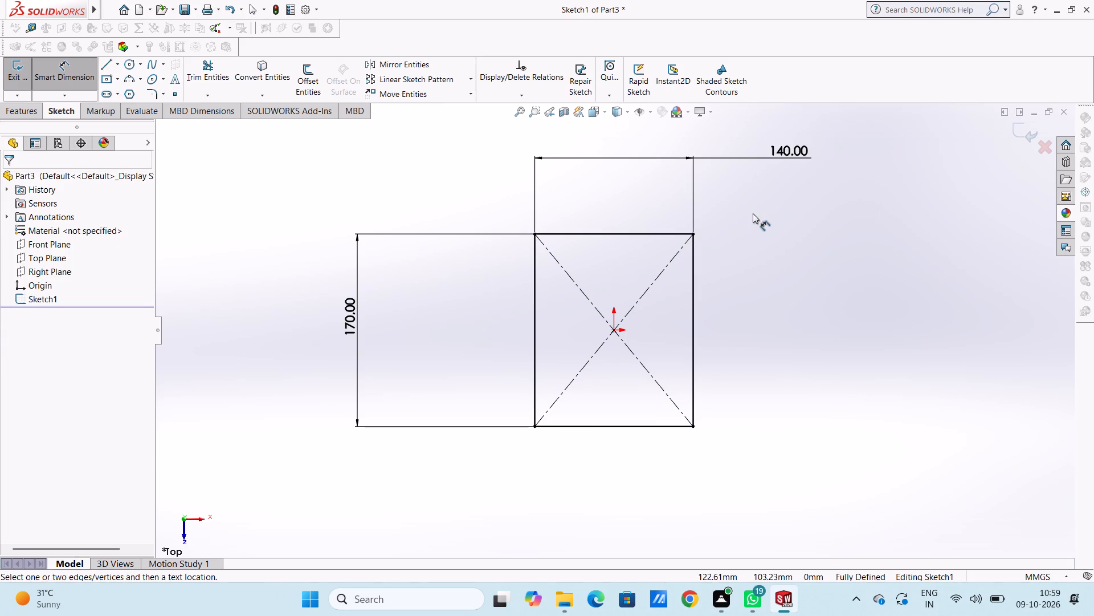
key(ctrl+7)
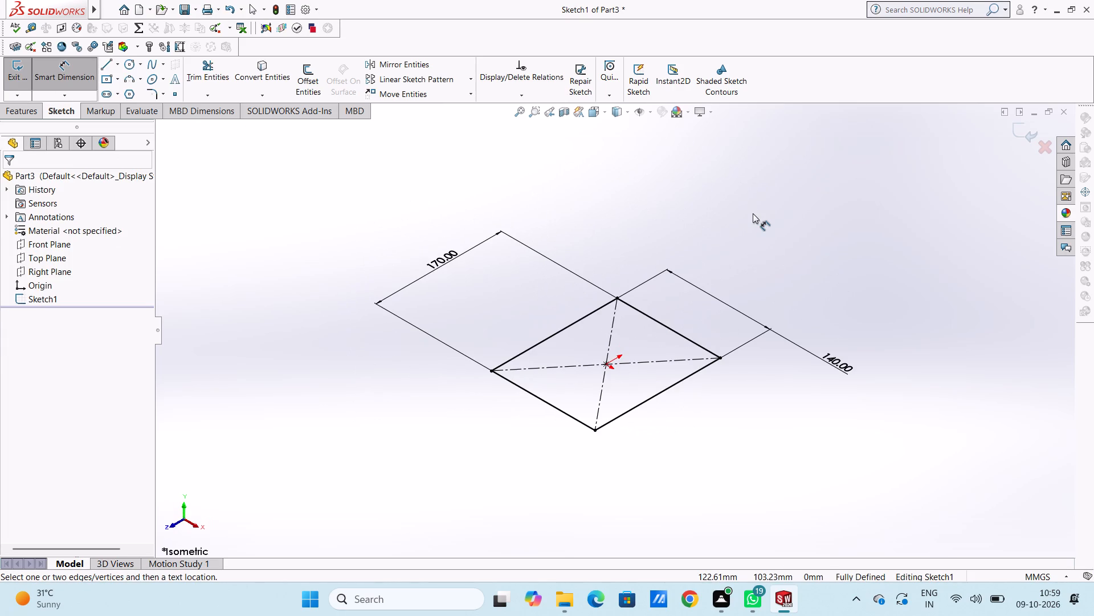
key(ctrl+5)
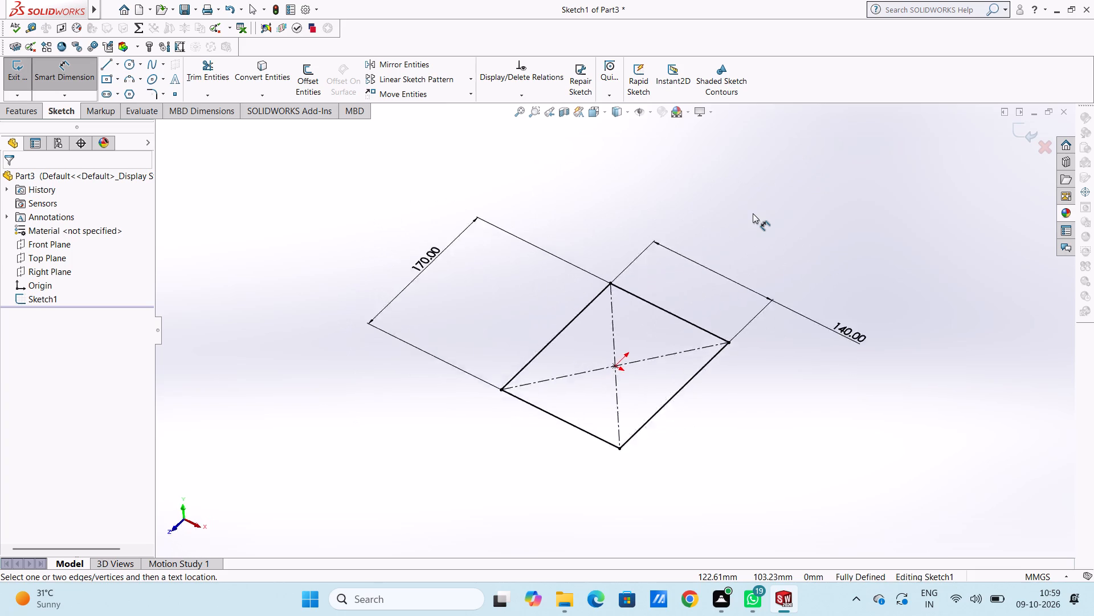
scroll(753, 213, up, 3)
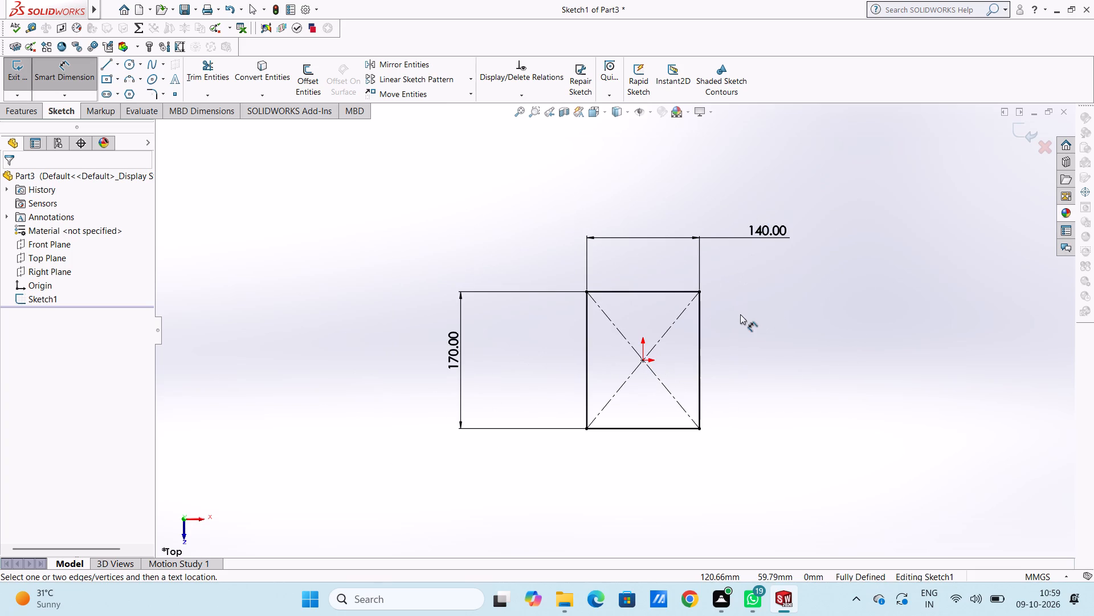
scroll(687, 384, down, 2)
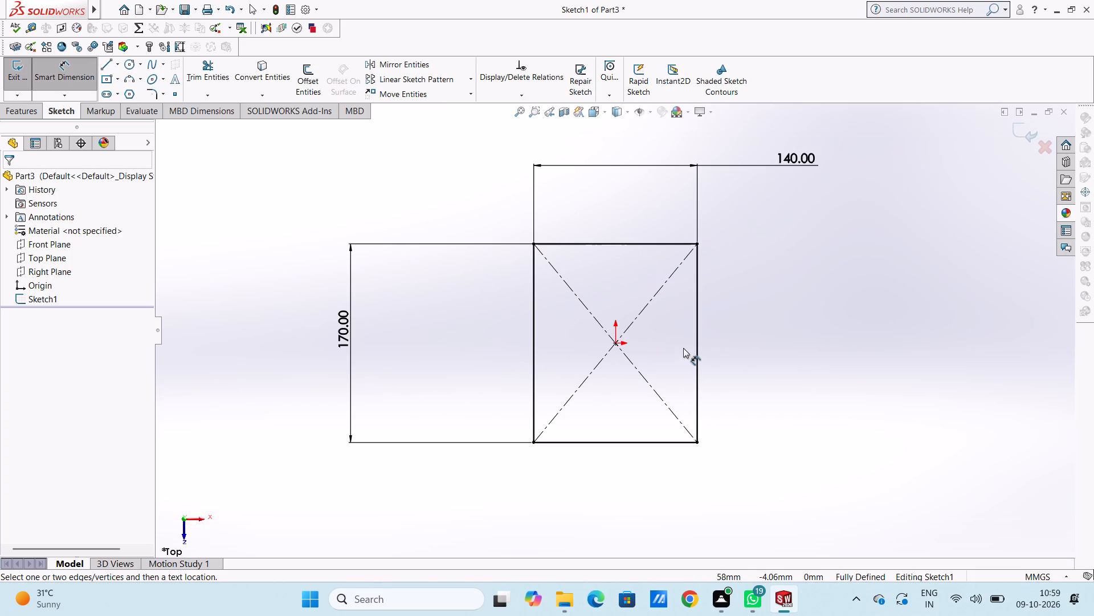
click(77, 81)
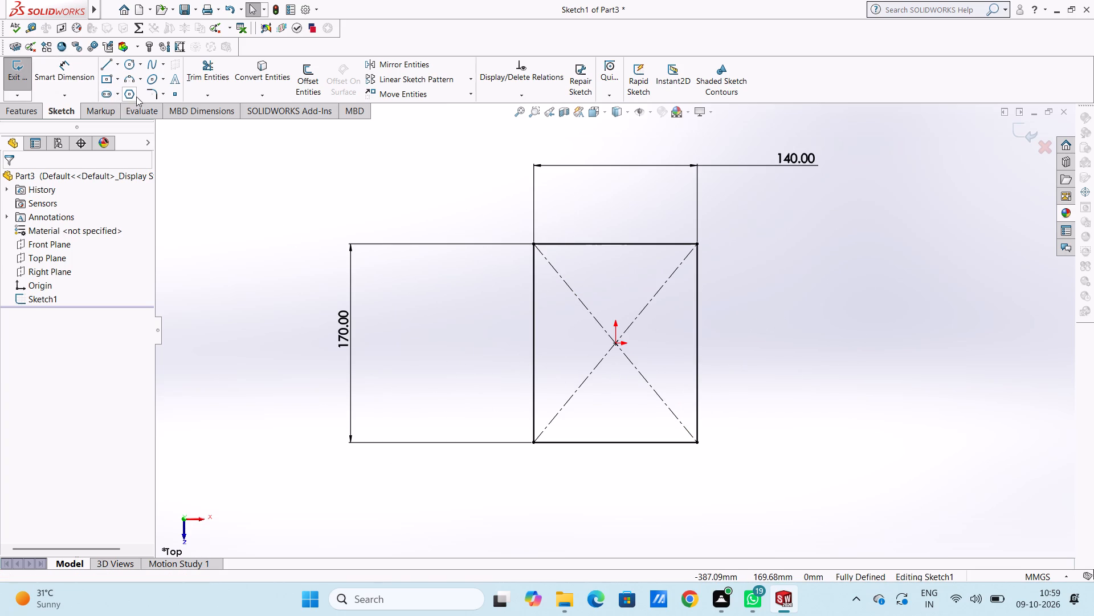
Round all four corners of the rectangle with 18 mm sketch fillets.
click(150, 92)
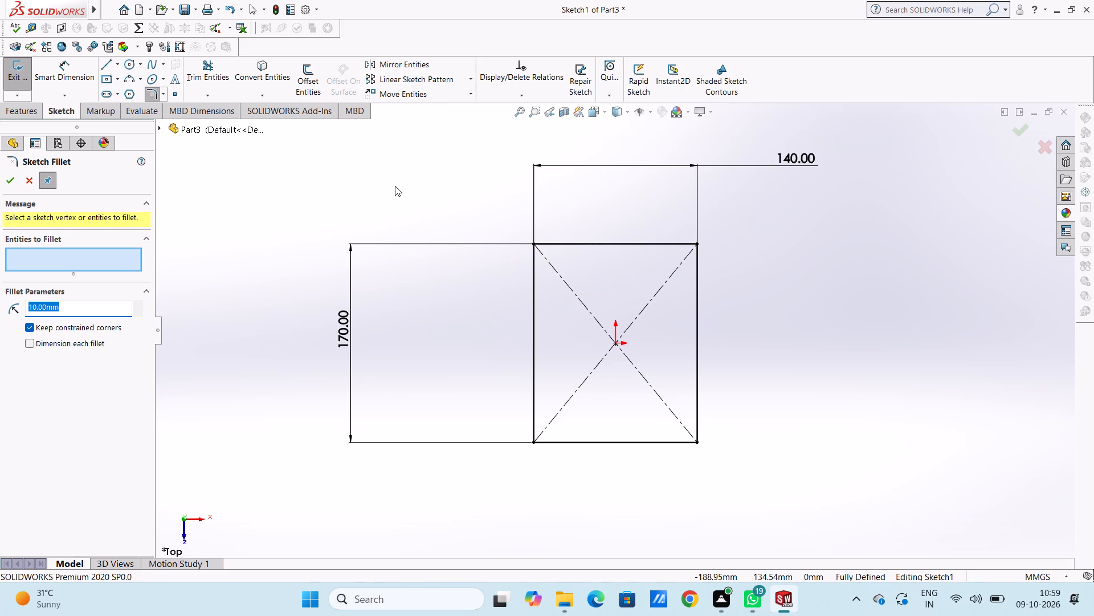
text(18)
key(Return)
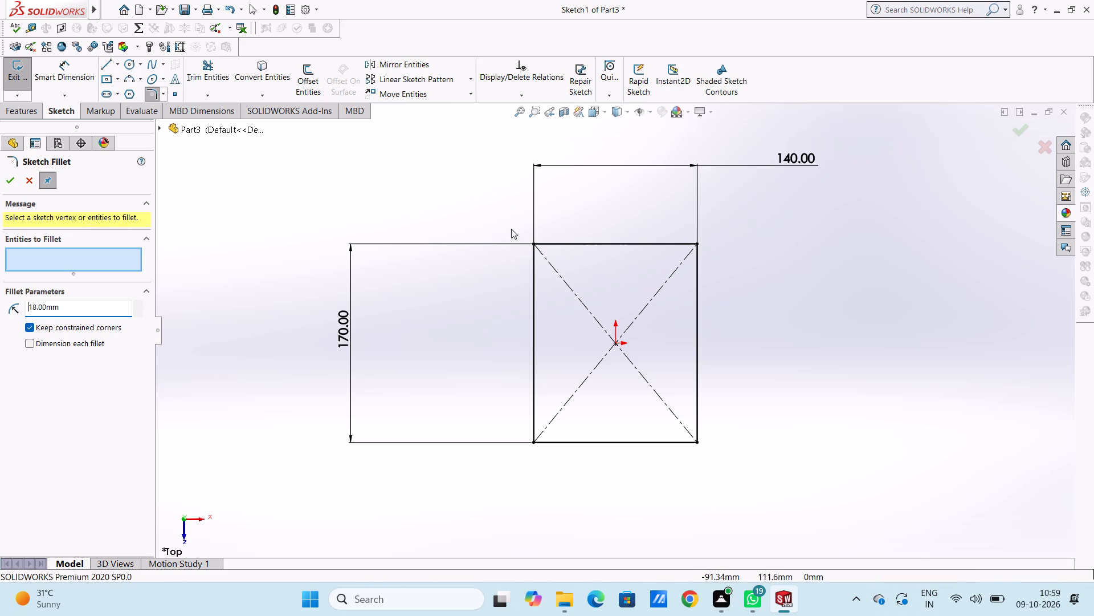
click(532, 243)
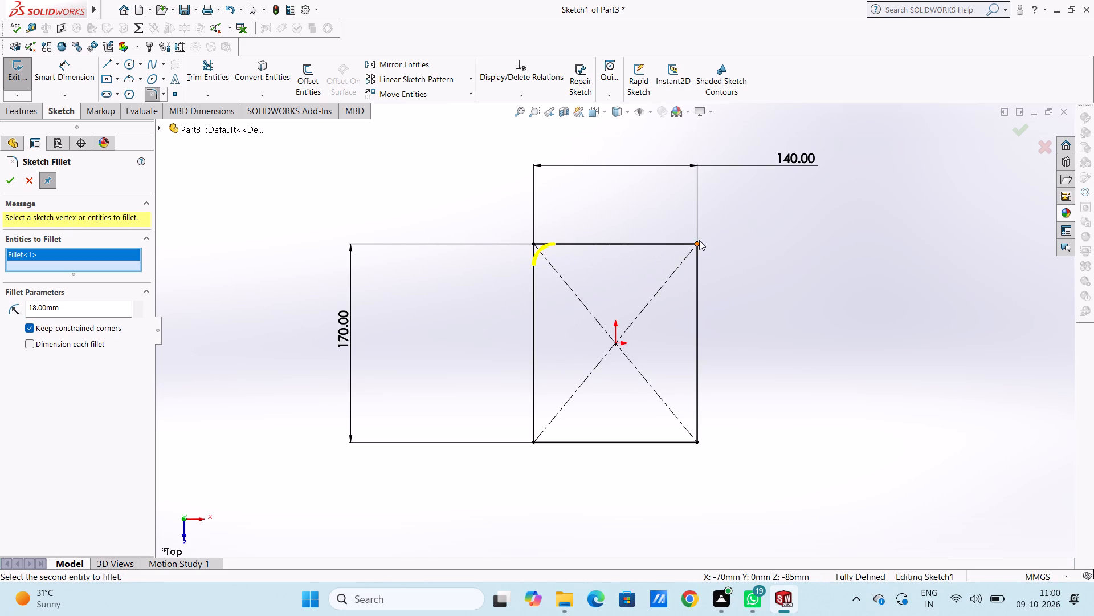
click(699, 240)
click(698, 242)
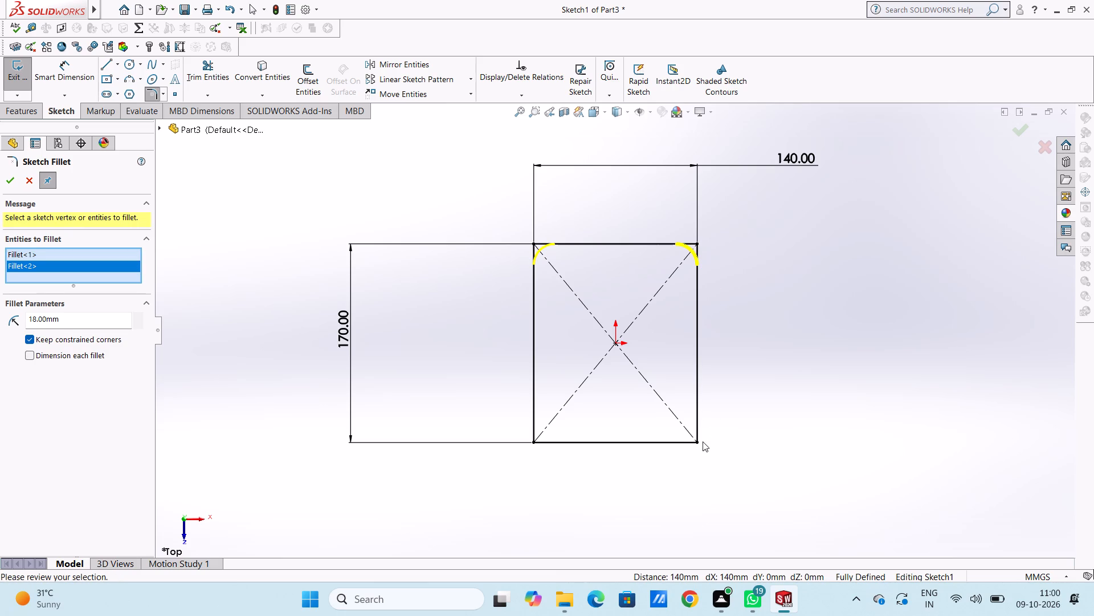
click(697, 442)
click(537, 443)
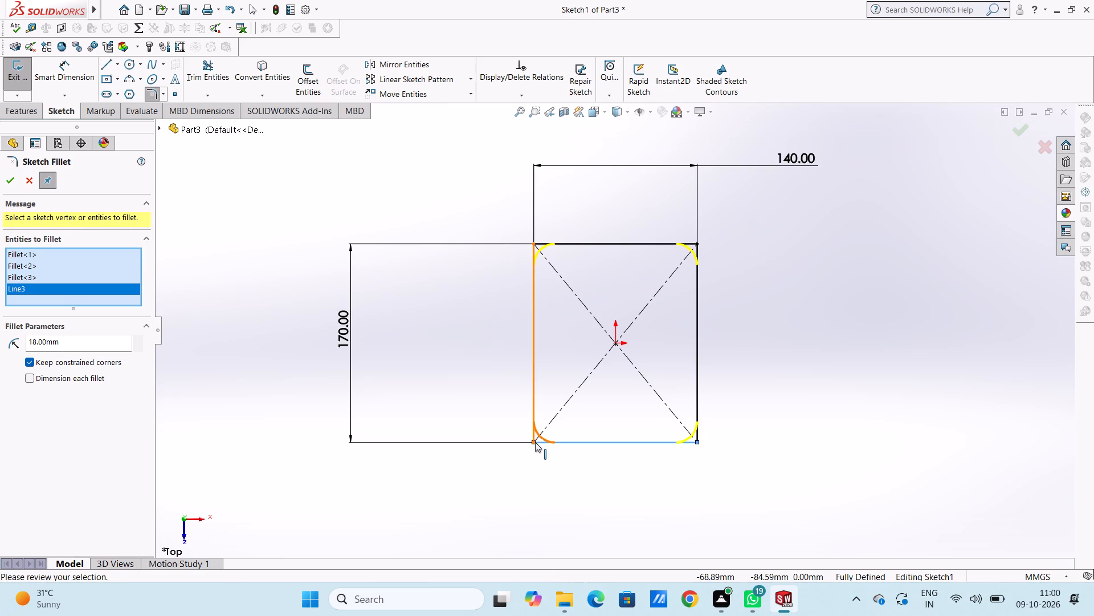
click(533, 441)
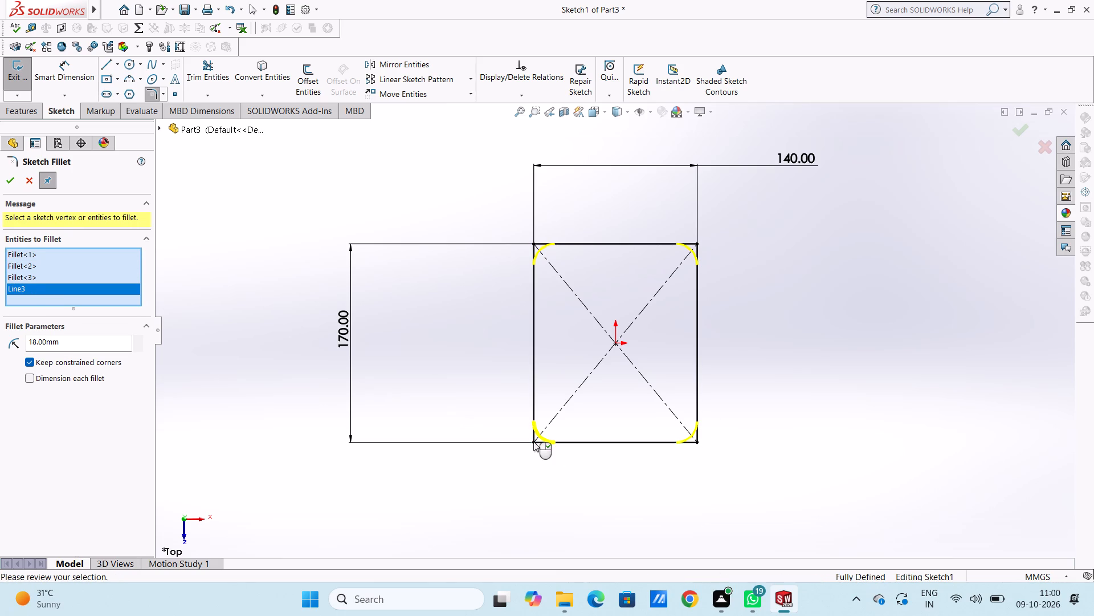
double_click(13, 184)
click(13, 185)
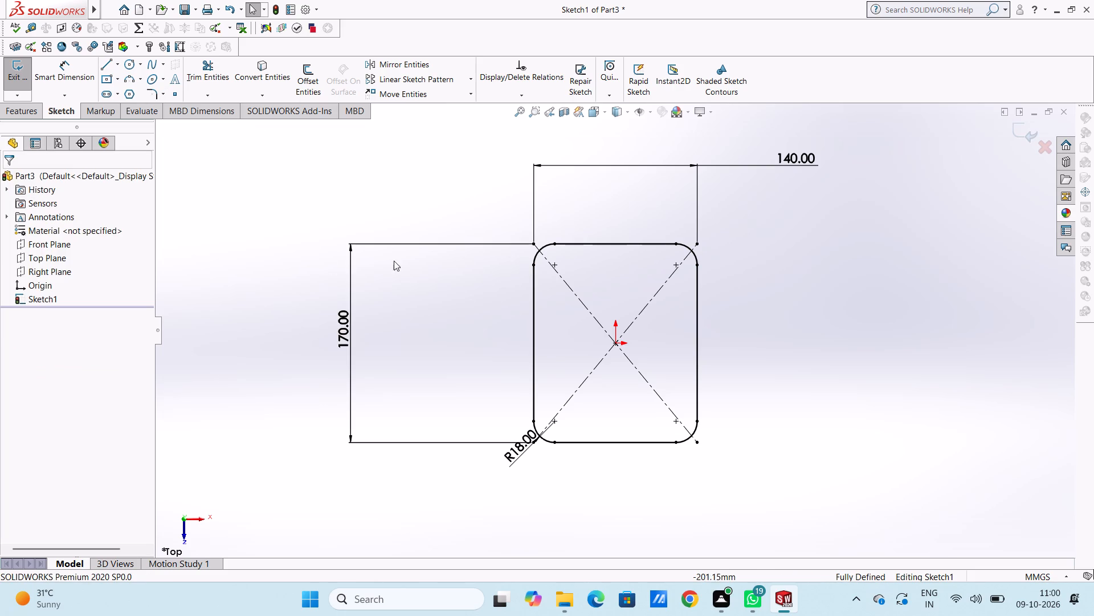
Draw four circles of about 10 mm radius, one centred on each corner fillet's centre point.
scroll(668, 289, down, 2)
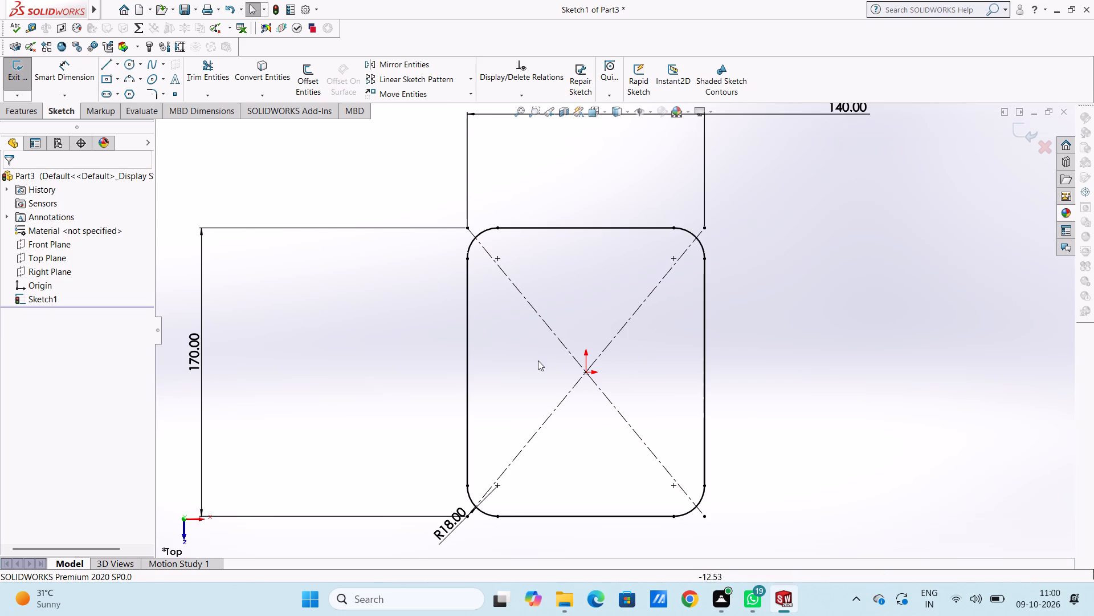
click(132, 70)
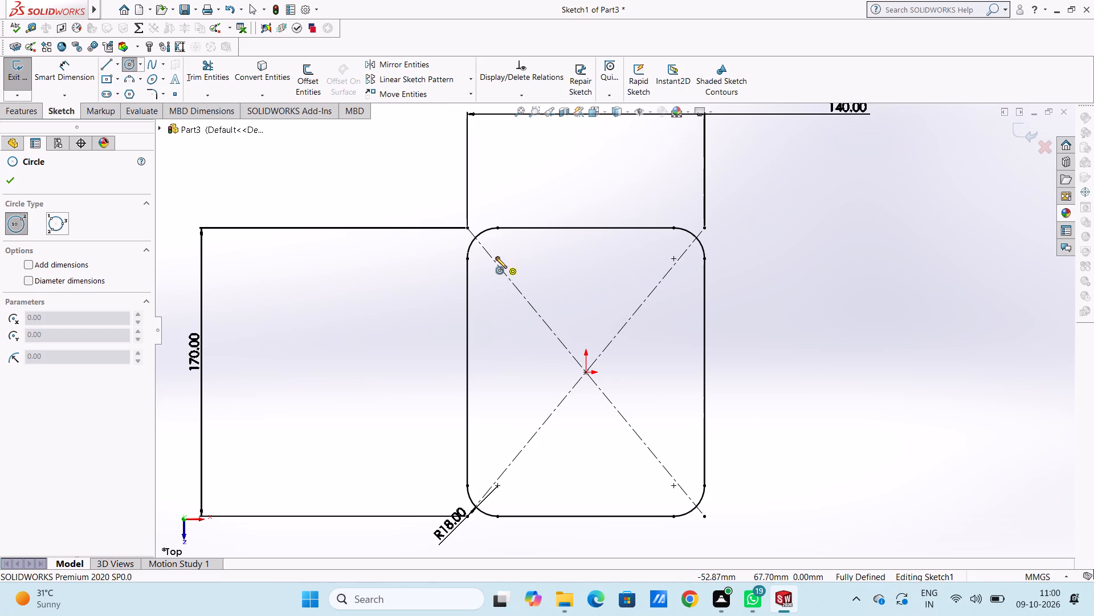
click(496, 257)
click(513, 268)
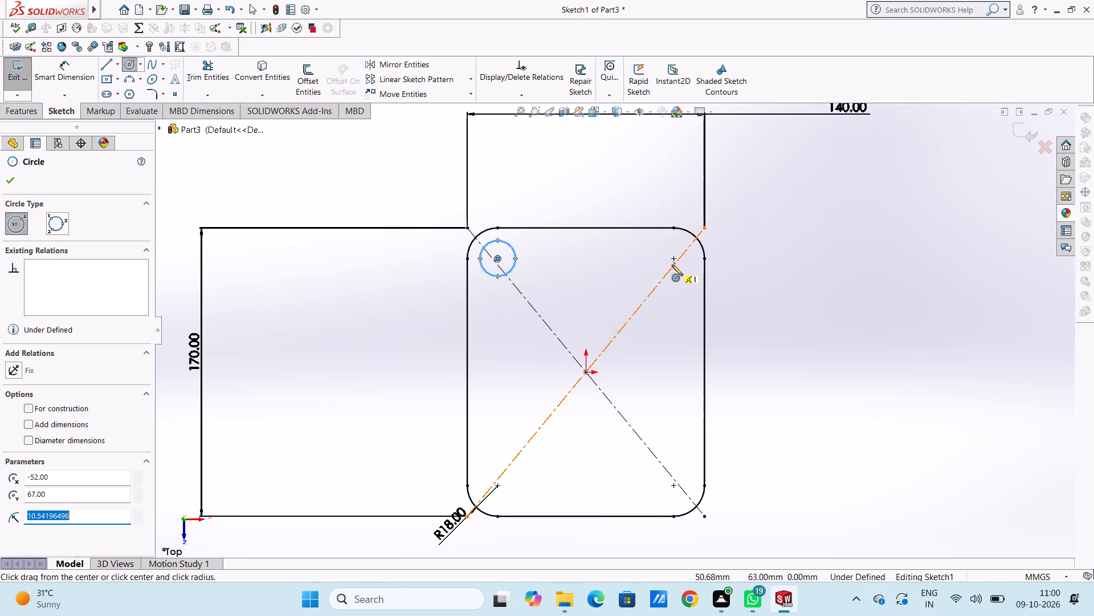
click(671, 258)
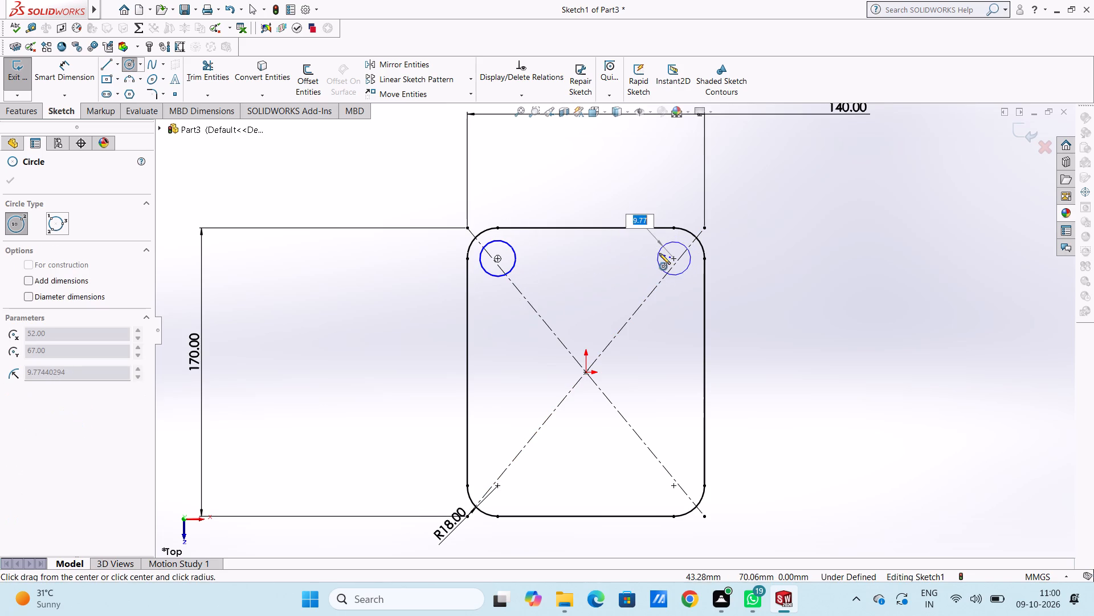
click(659, 253)
click(671, 488)
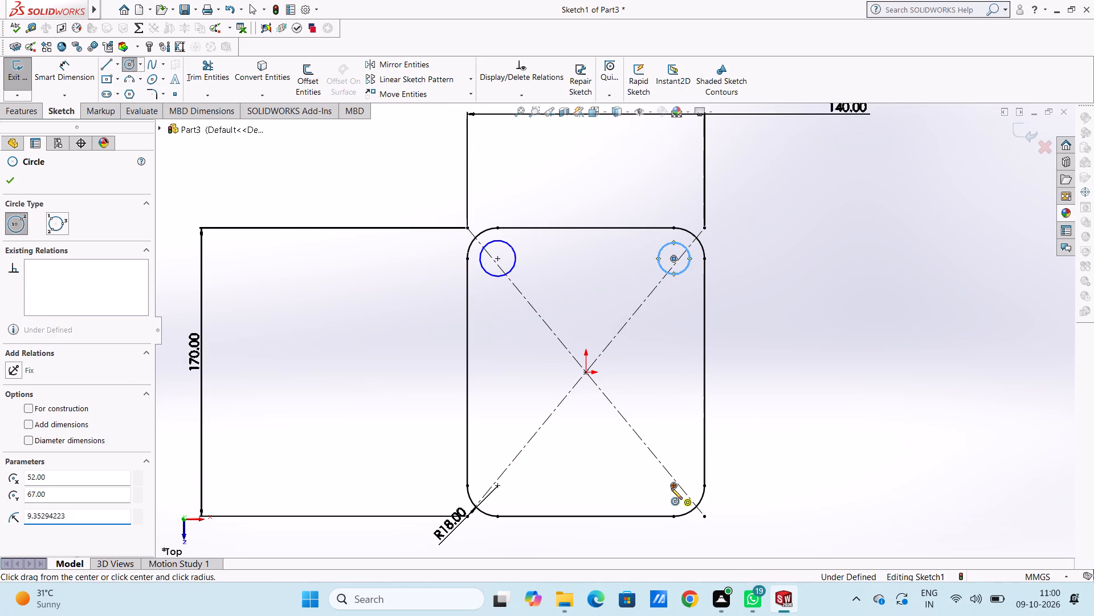
click(657, 486)
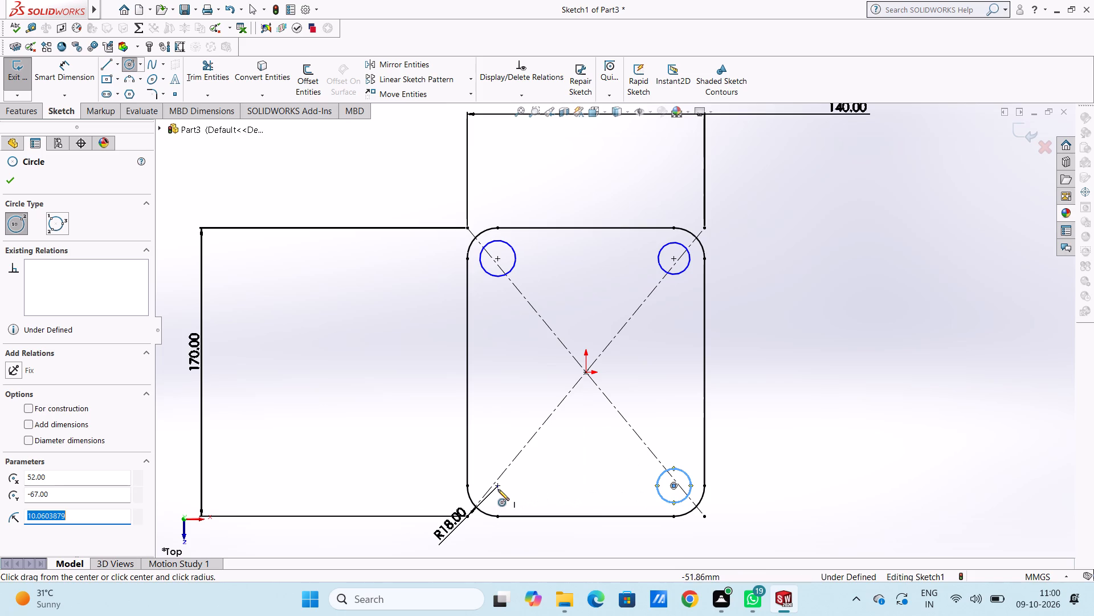
click(497, 485)
click(513, 490)
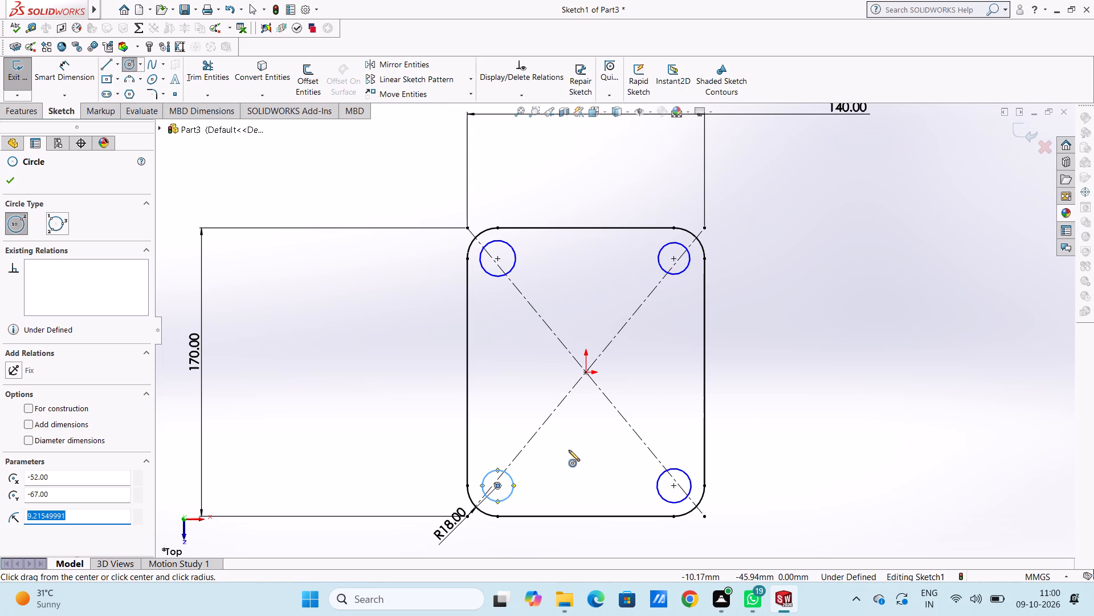
click(7, 180)
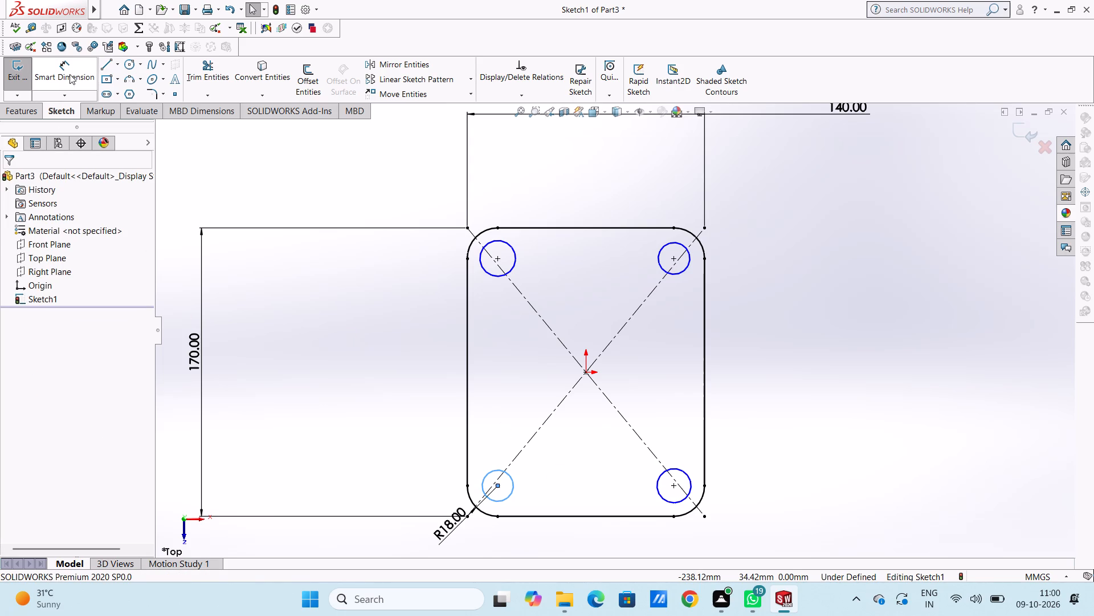
Dimension the two upper corner circles at 14 mm diameter each.
click(70, 72)
click(485, 272)
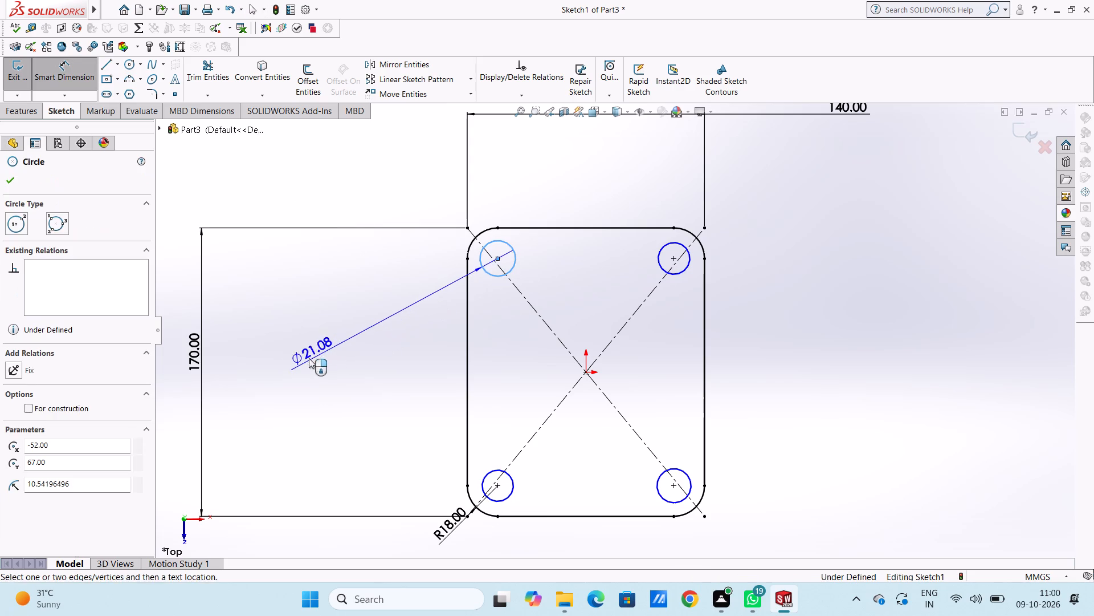
click(291, 364)
text(14)
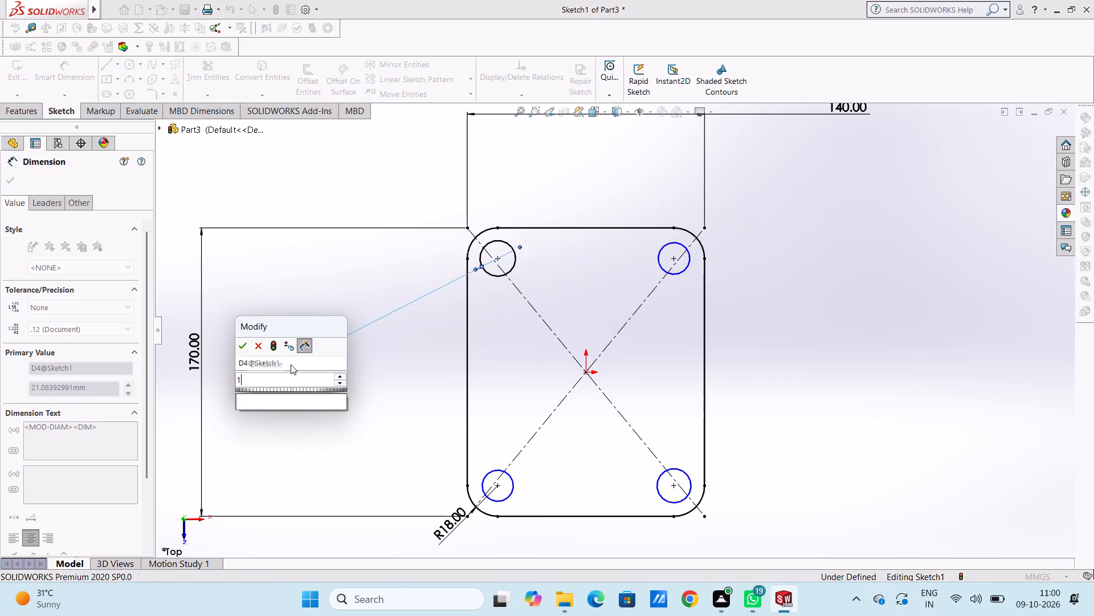
key(Return)
click(328, 311)
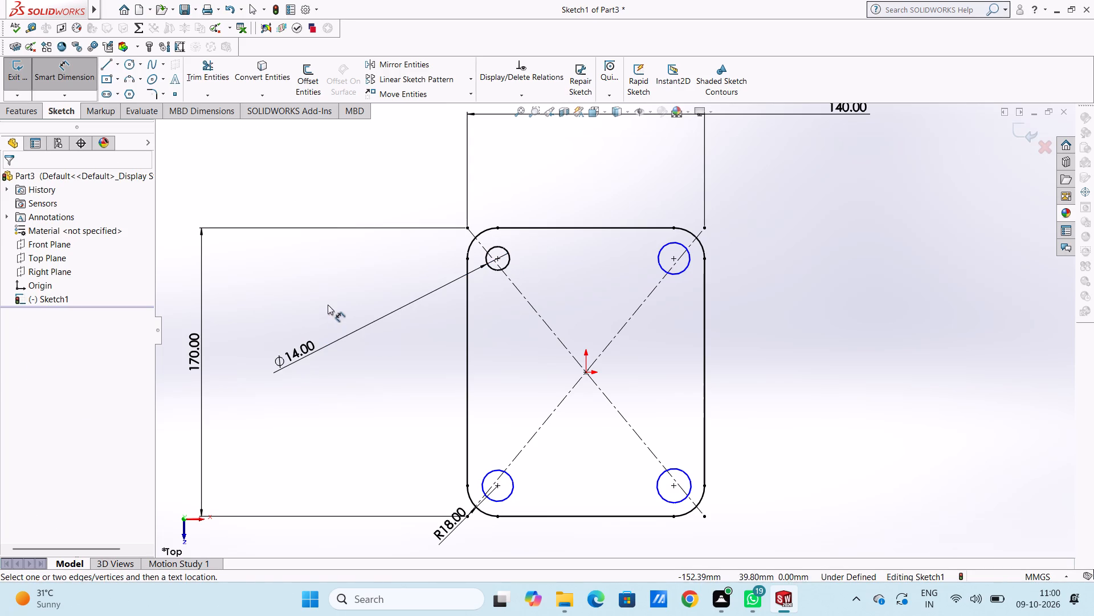
click(685, 273)
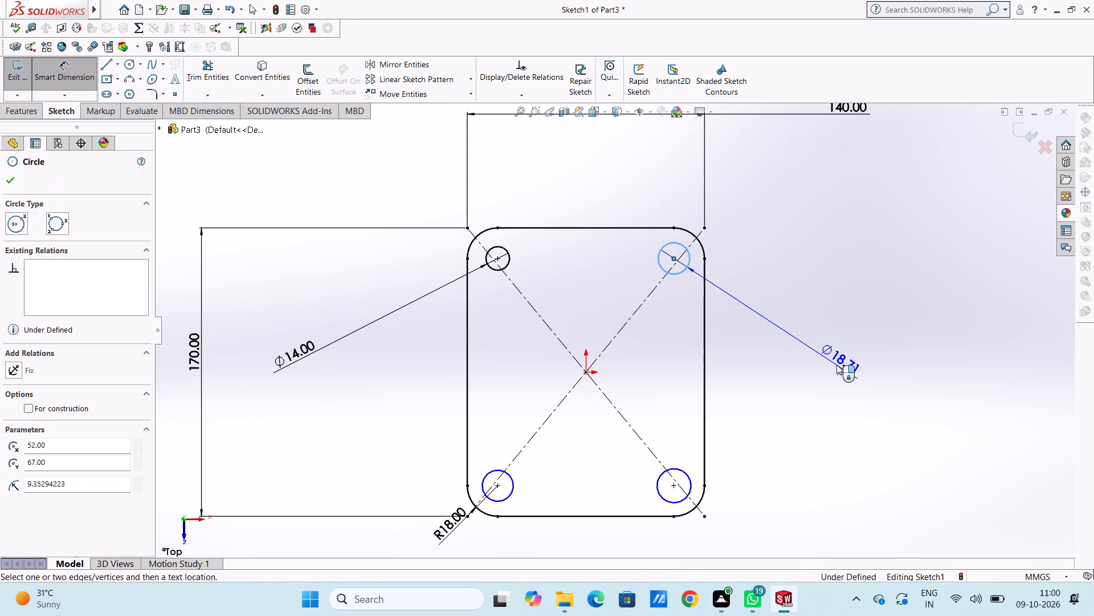
click(836, 364)
text(14)
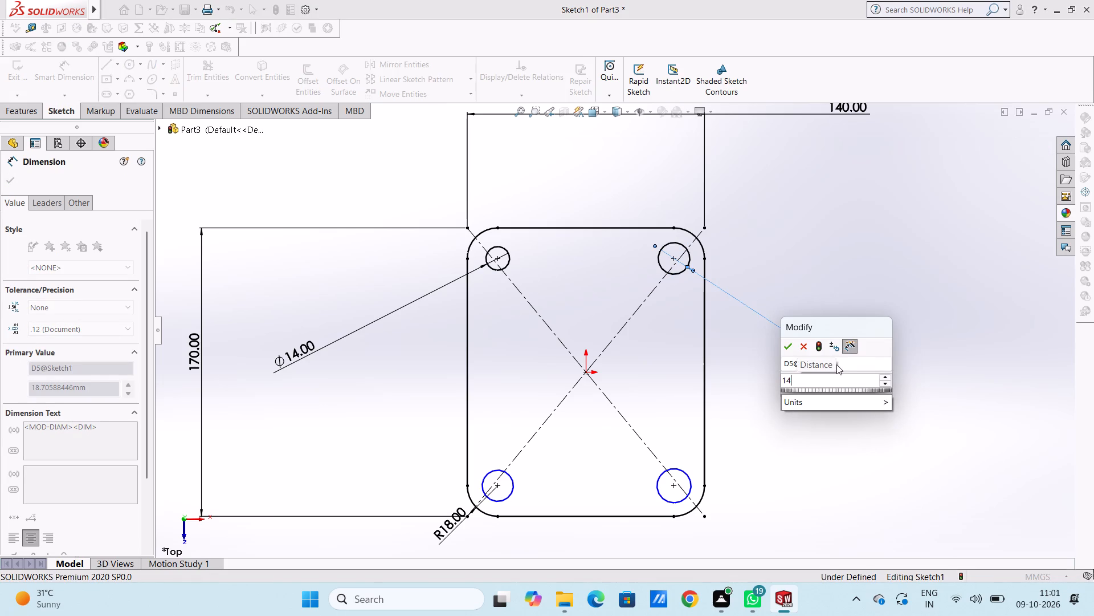
key(Return)
click(792, 475)
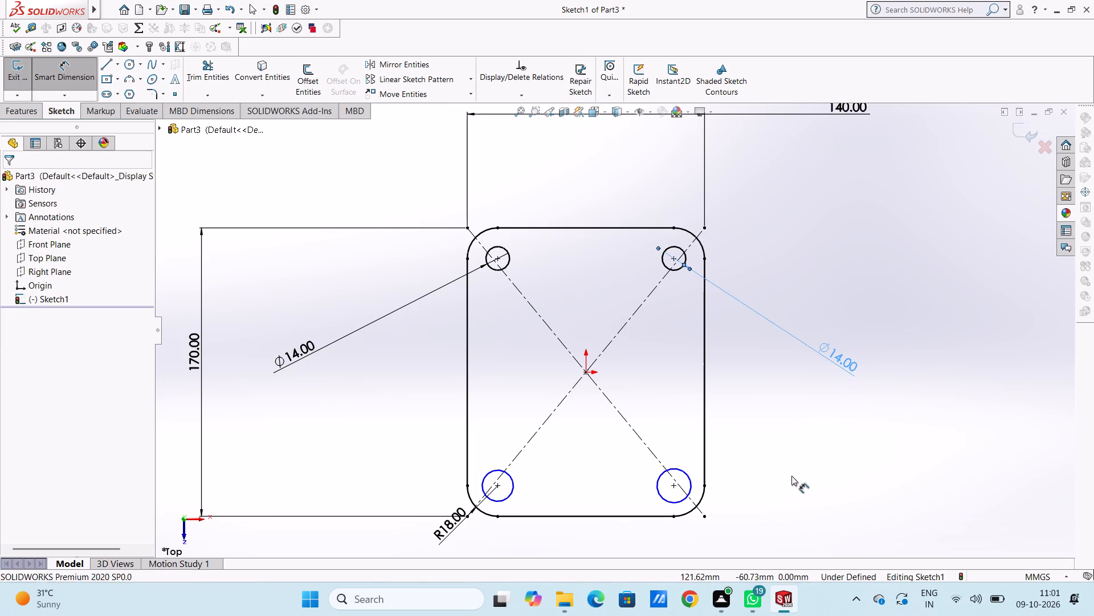
Dimension the lower-right corner circle at 14 mm diameter.
click(690, 479)
click(898, 422)
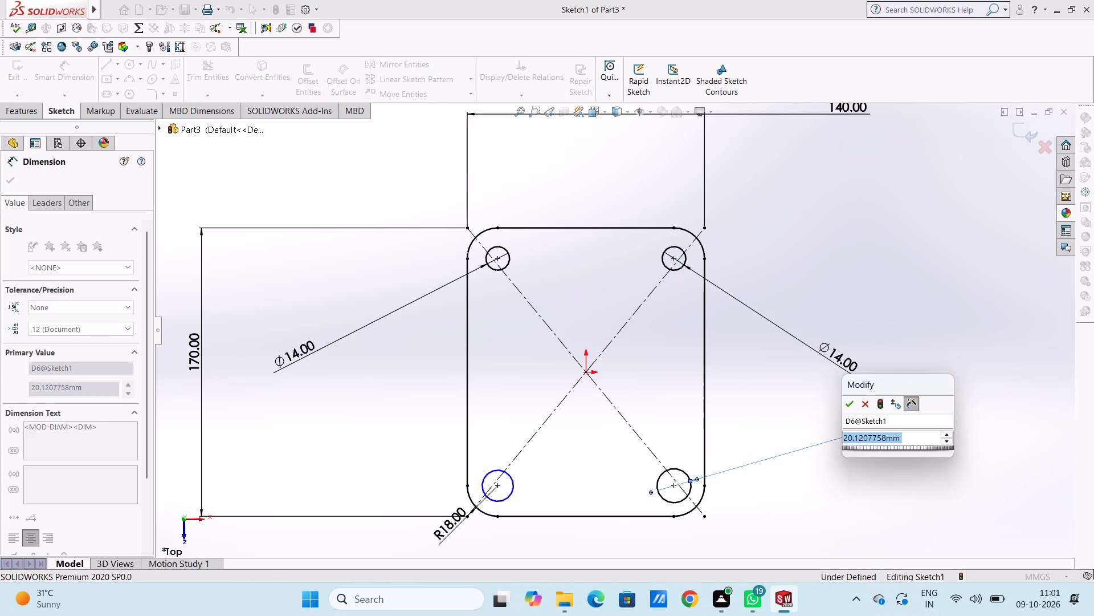
text(14)
key(Return)
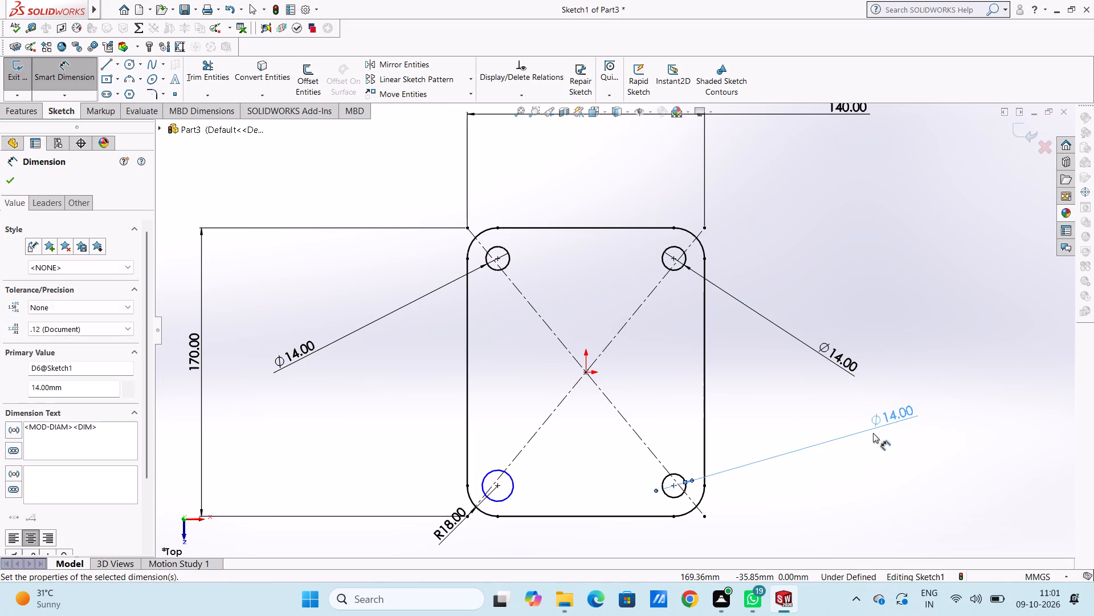
click(863, 554)
Move the R18 fillet dimension label well clear of the plate's lower-left corner.
scroll(699, 485, up, 3)
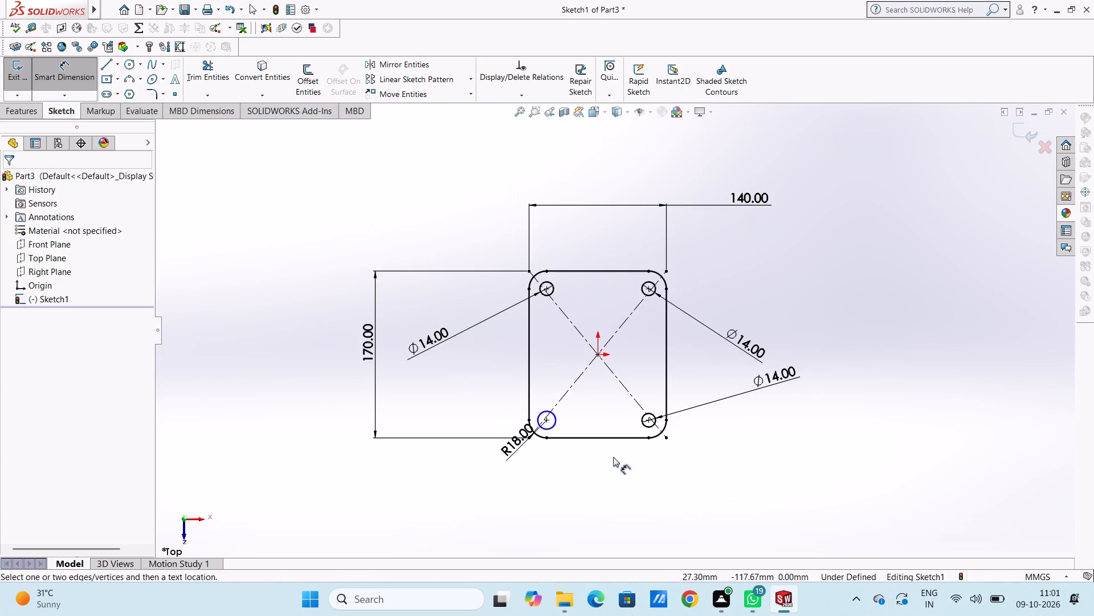
scroll(596, 443, down, 2)
drag(493, 422, 378, 512)
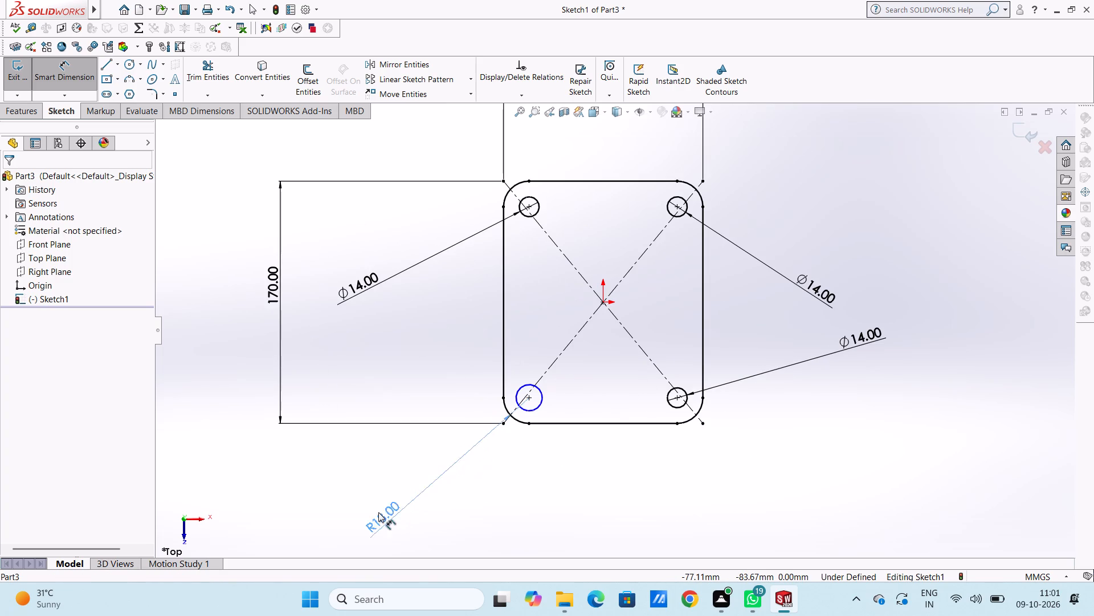
drag(378, 512, 350, 516)
click(491, 488)
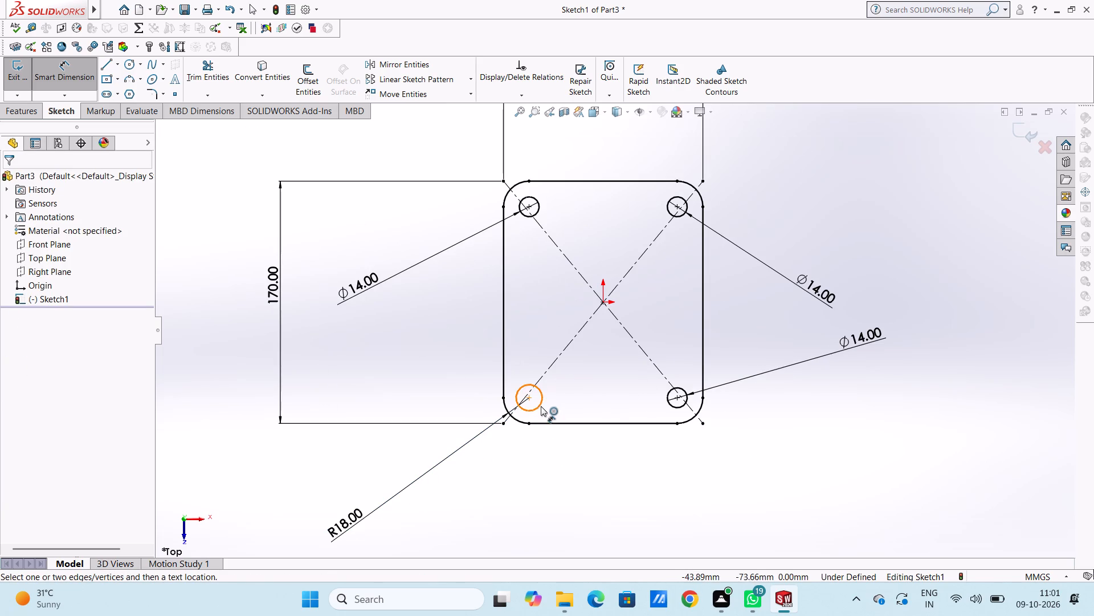
Dimension the lower-left corner circle at 14 mm diameter.
click(541, 406)
click(345, 345)
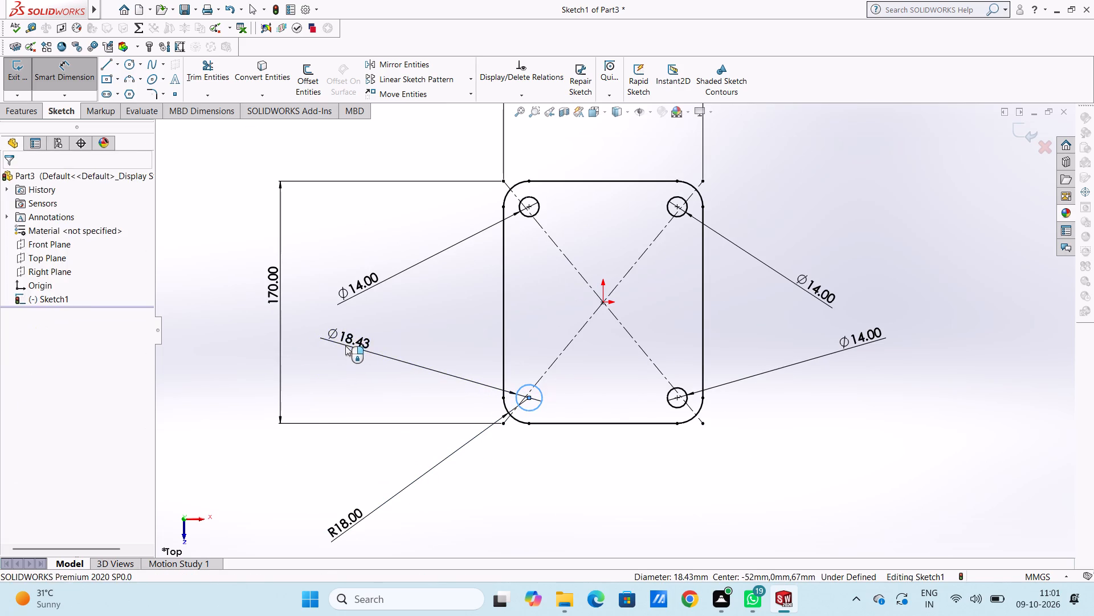
text(14)
key(Return)
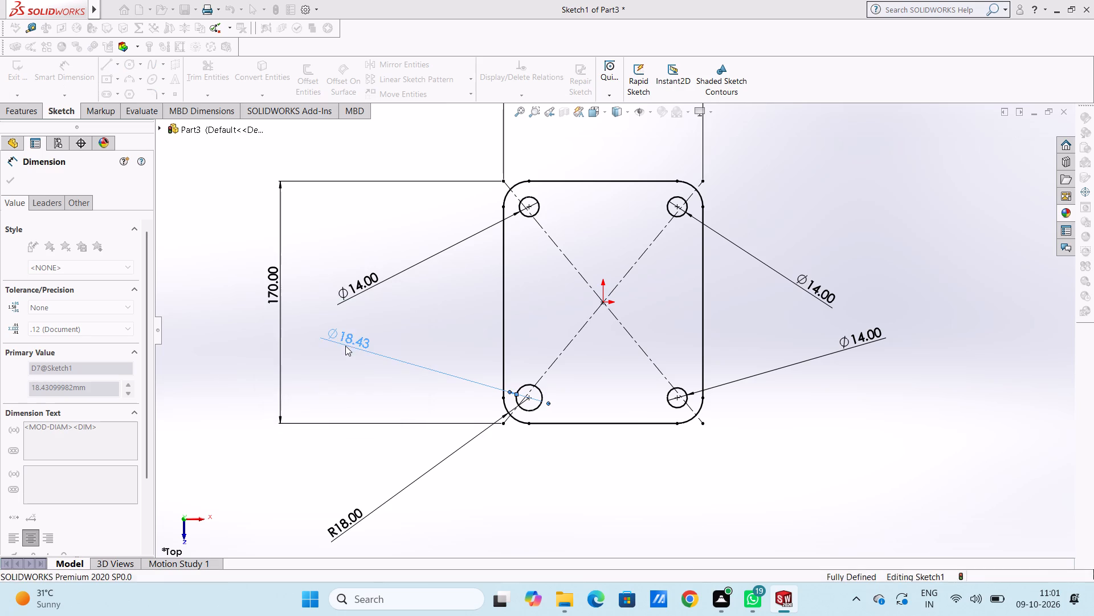
click(405, 309)
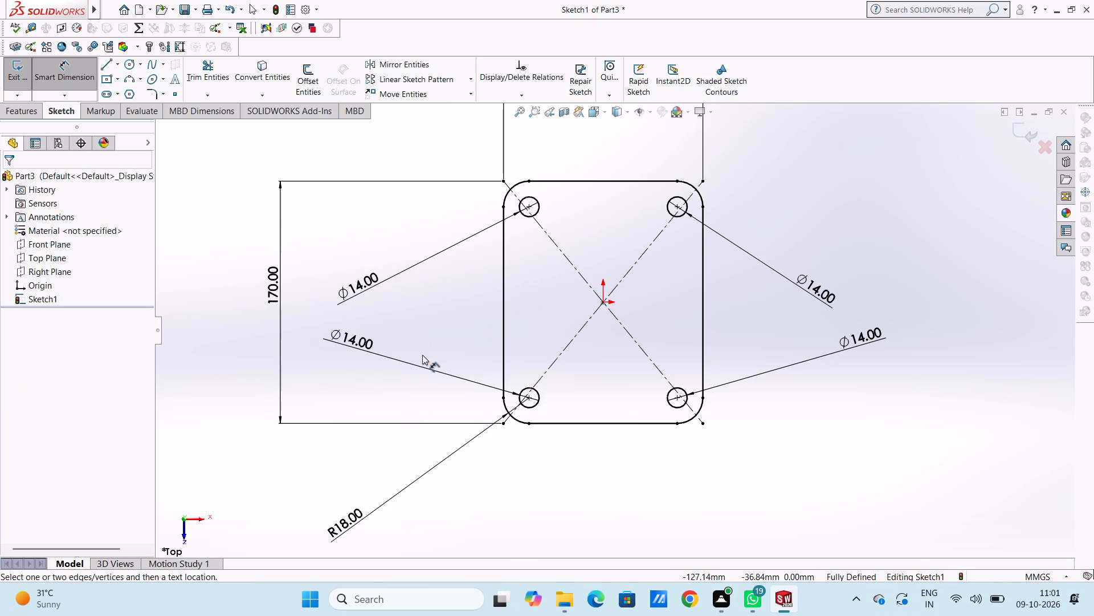
Draw a horizontal midpoint line centred on the plate's bottom edge, extending 30 mm to each side.
scroll(422, 355, up, 2)
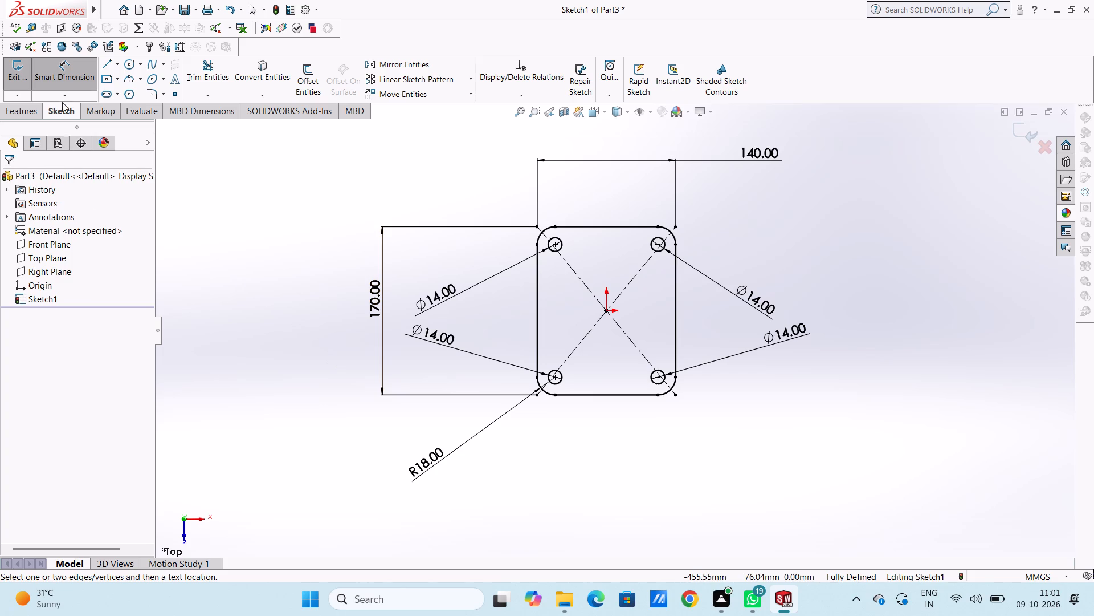
click(69, 79)
click(116, 67)
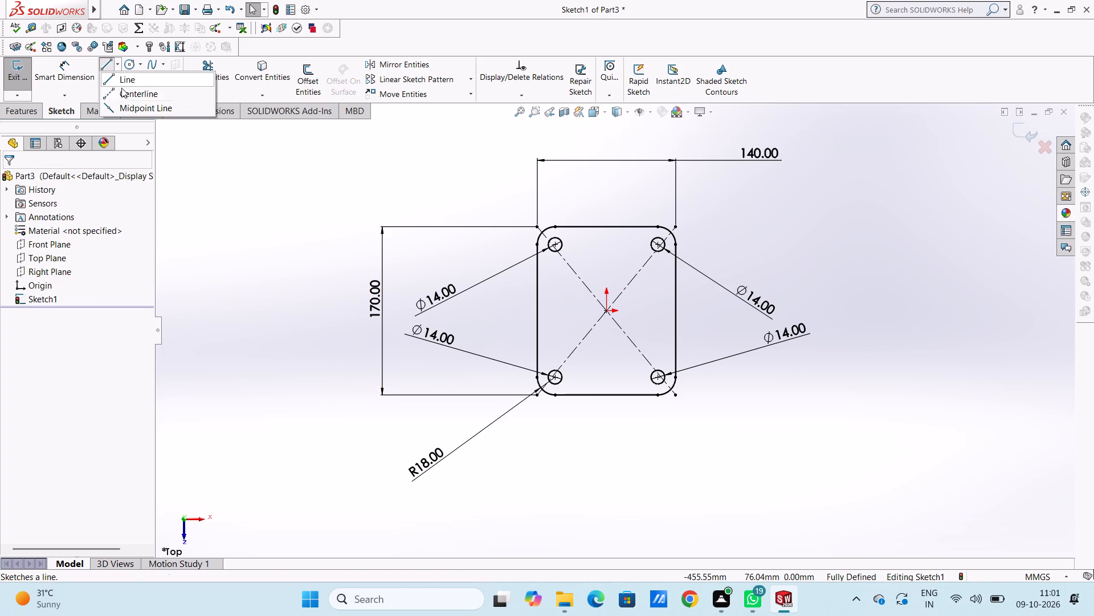
click(124, 107)
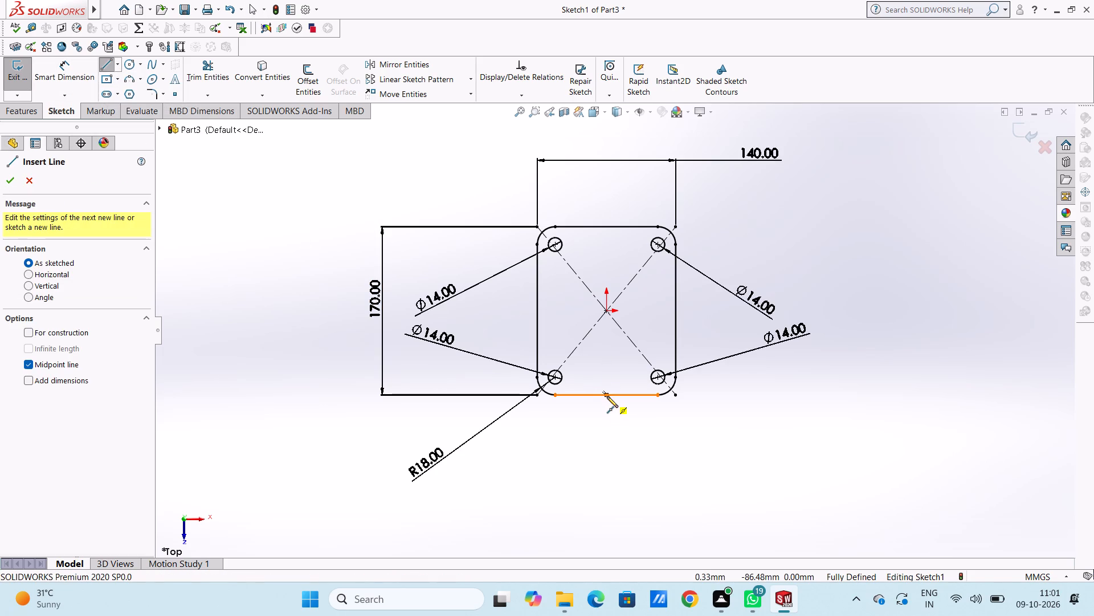
click(607, 396)
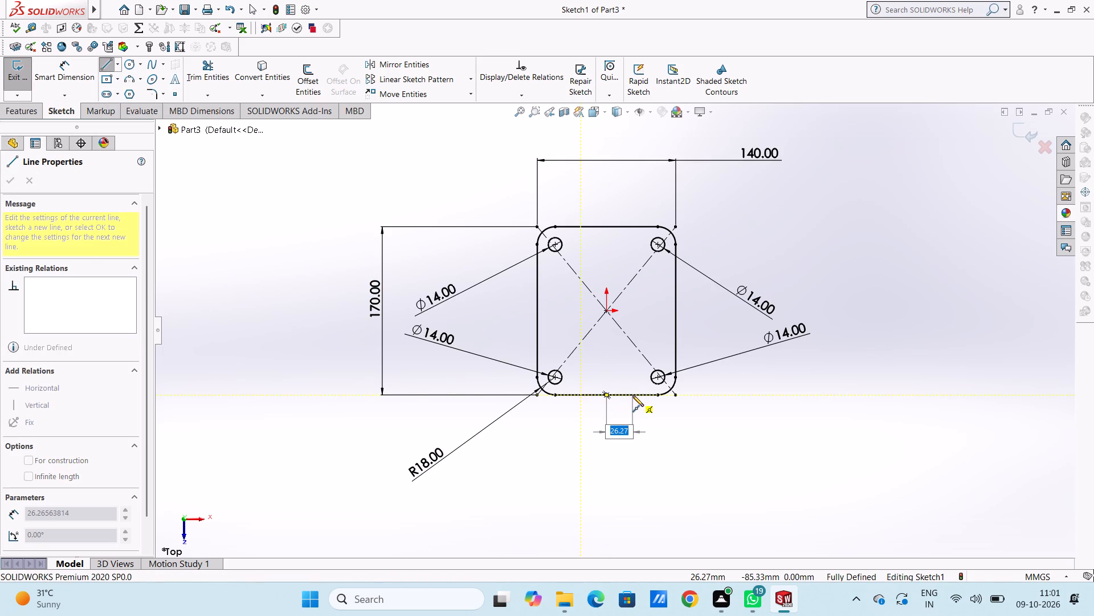
text(30)
key(Return)
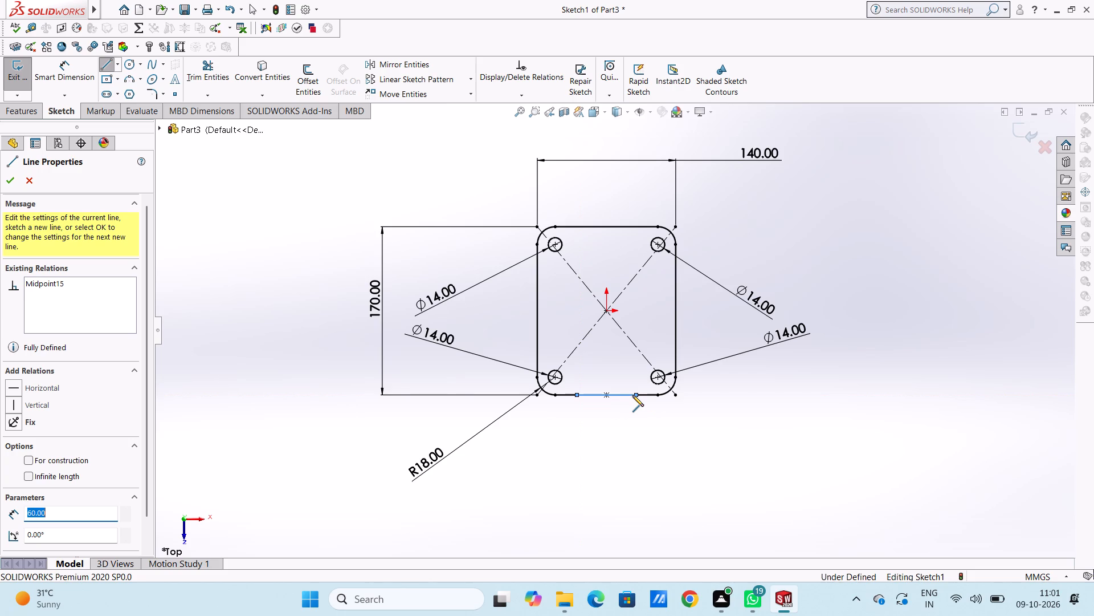
key(Escape)
key(Escape)
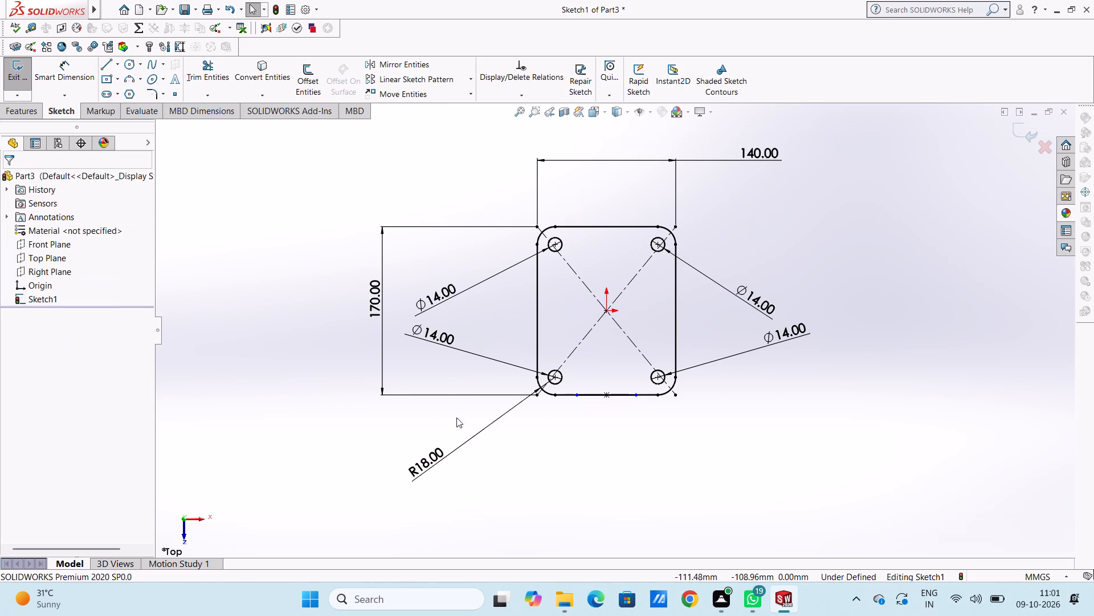
Draw a corner rectangle 60 mm wide and 30 mm high upward from the midpoint line's left endpoint.
click(116, 76)
click(112, 91)
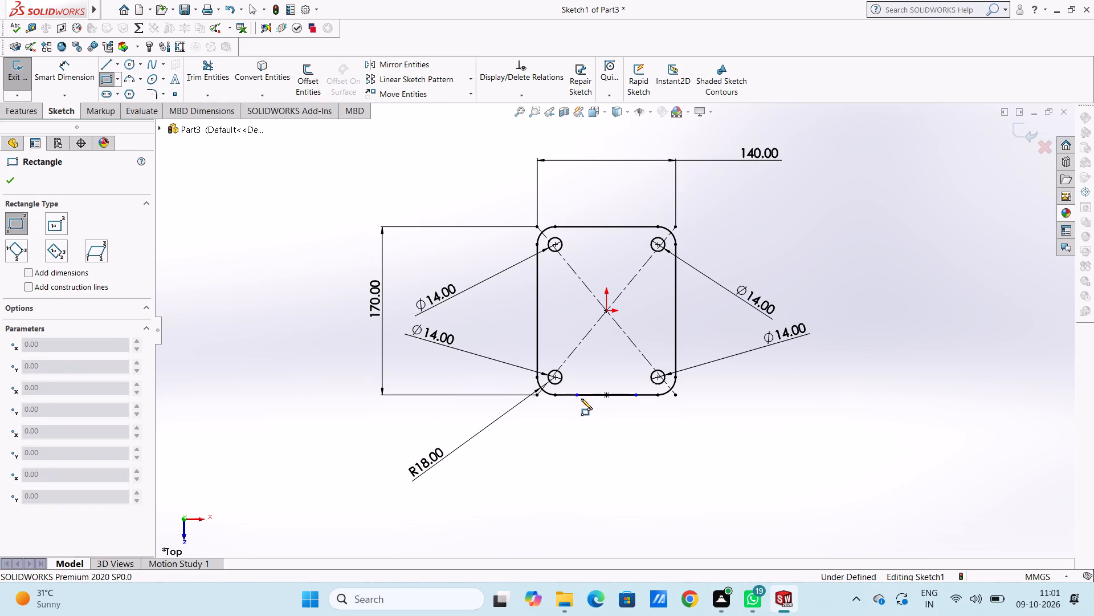
click(577, 396)
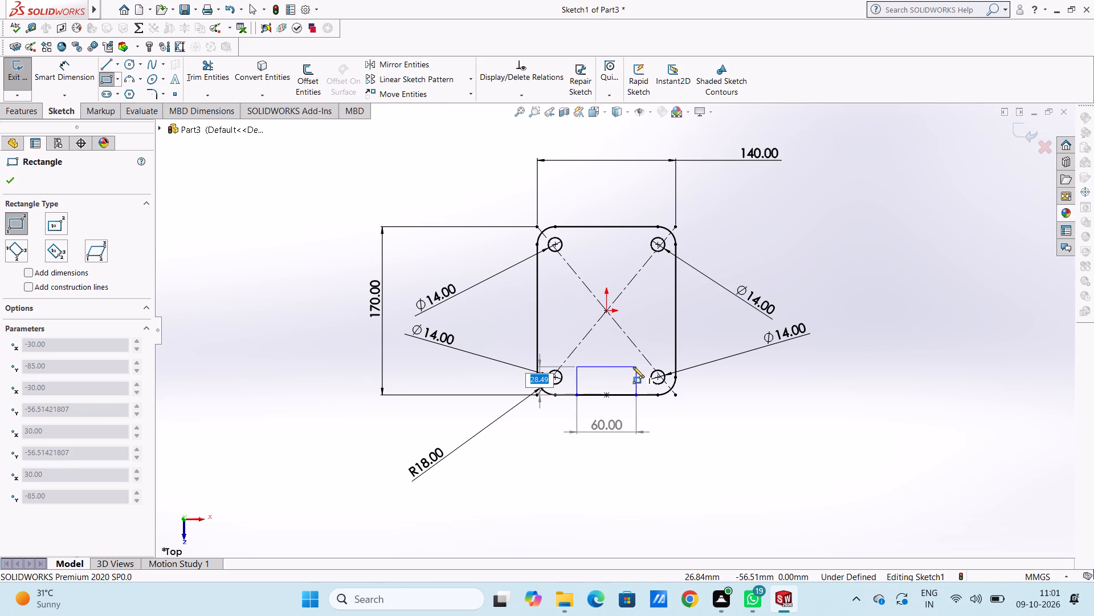
text(30)
key(Return)
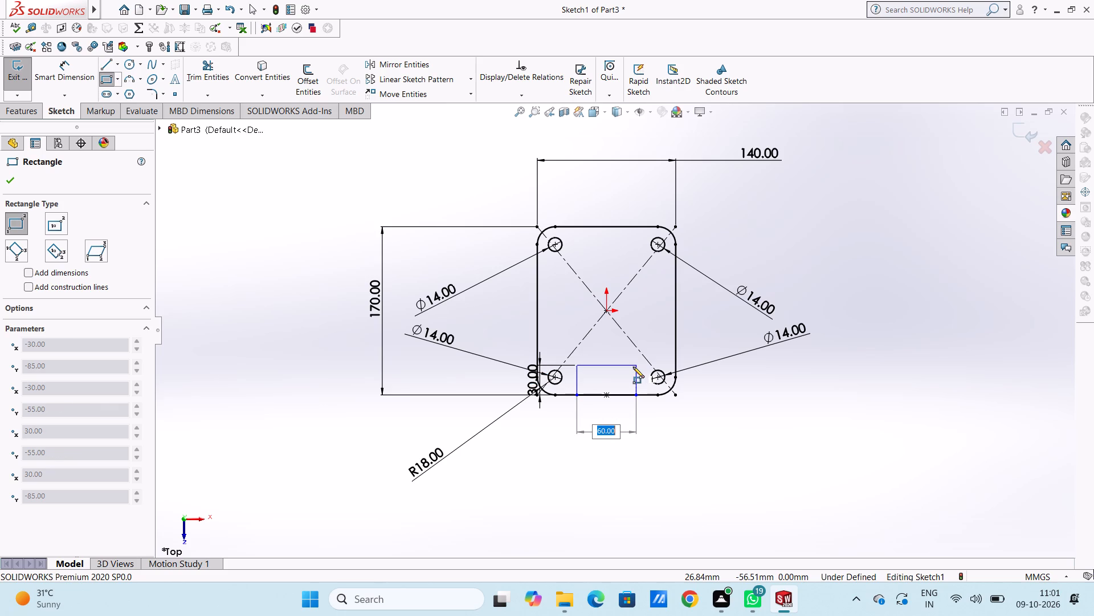
key(Return)
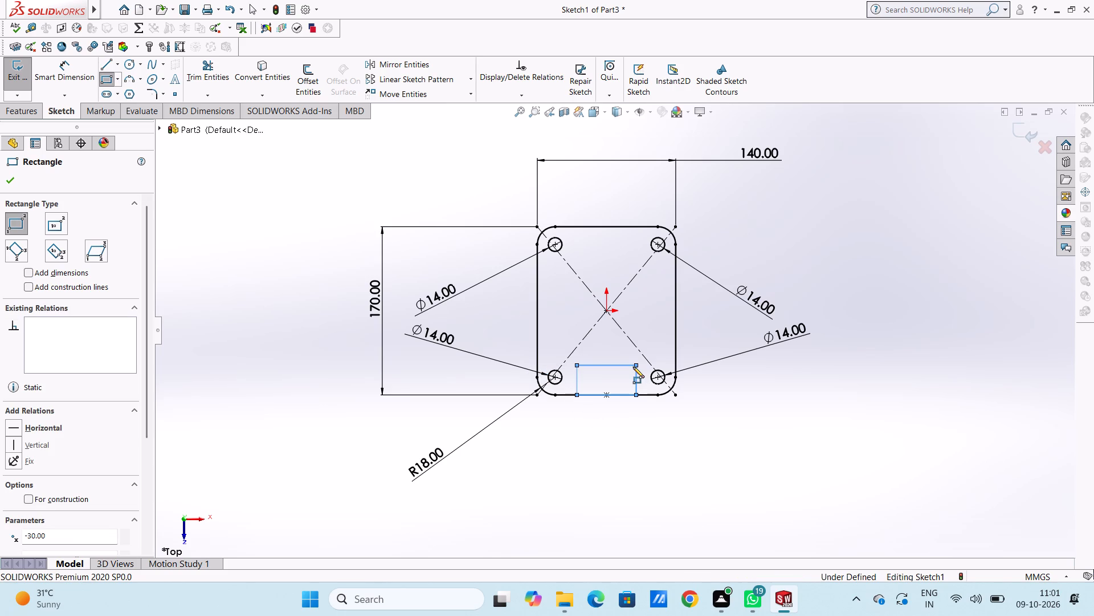
click(15, 179)
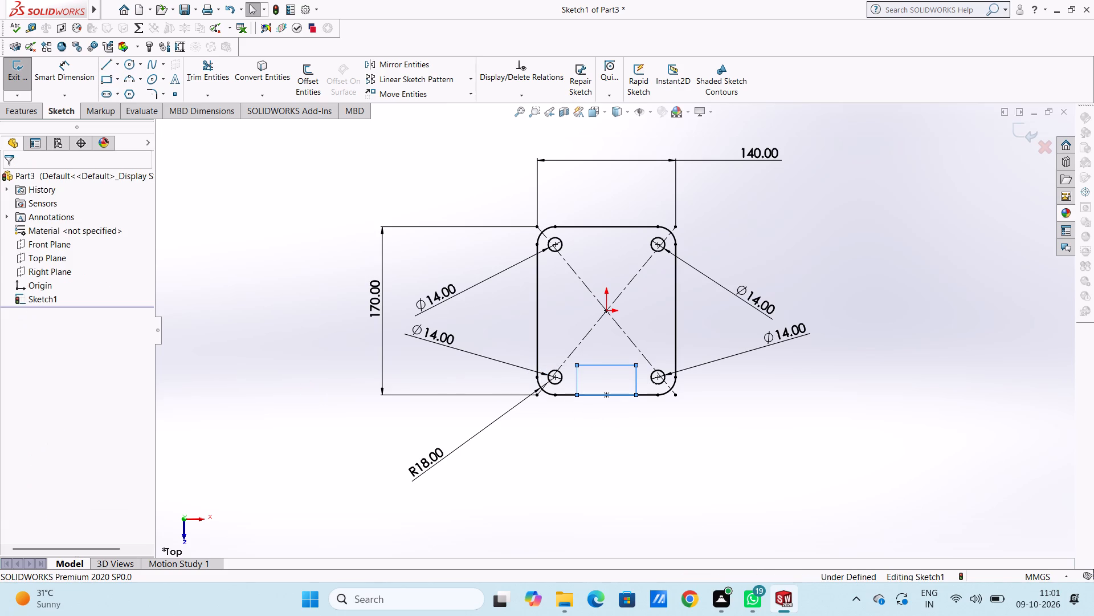
Dimension the small rectangle's left side at 30 mm.
click(74, 84)
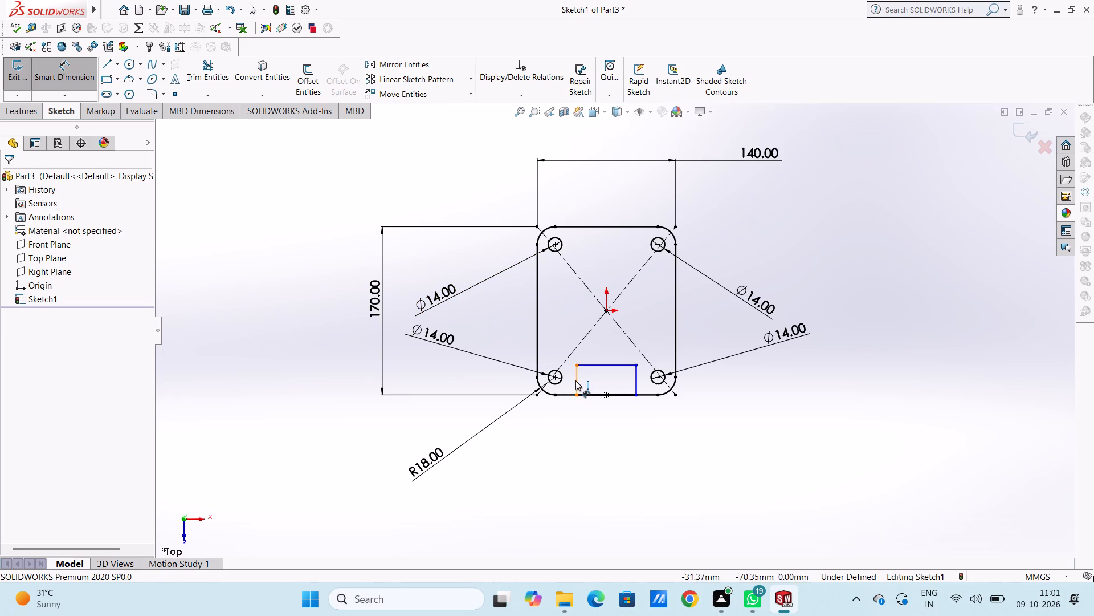
click(575, 380)
click(297, 395)
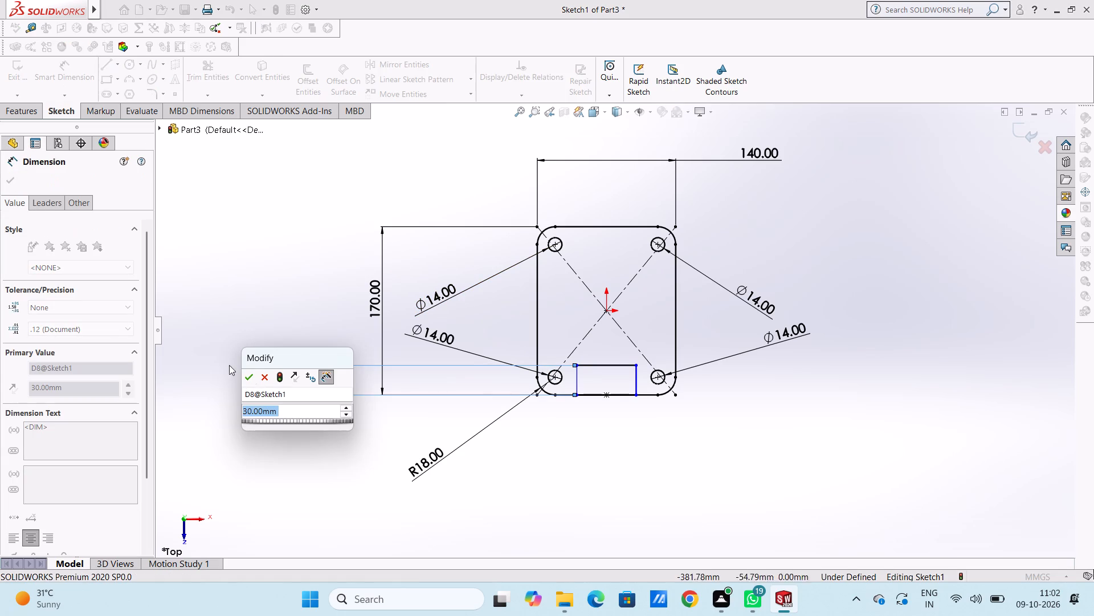
click(243, 376)
click(244, 344)
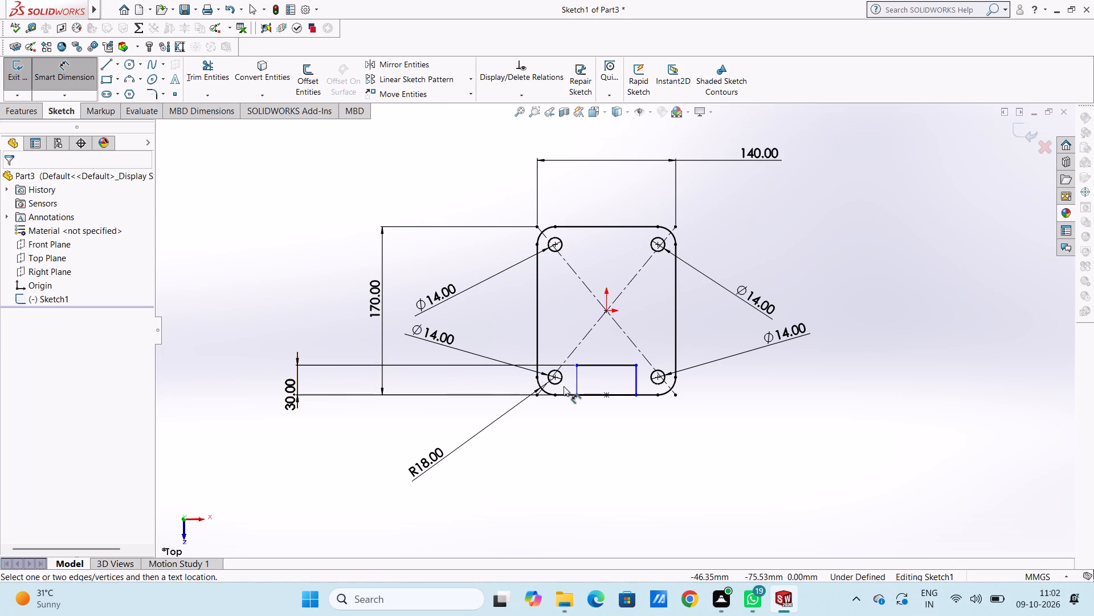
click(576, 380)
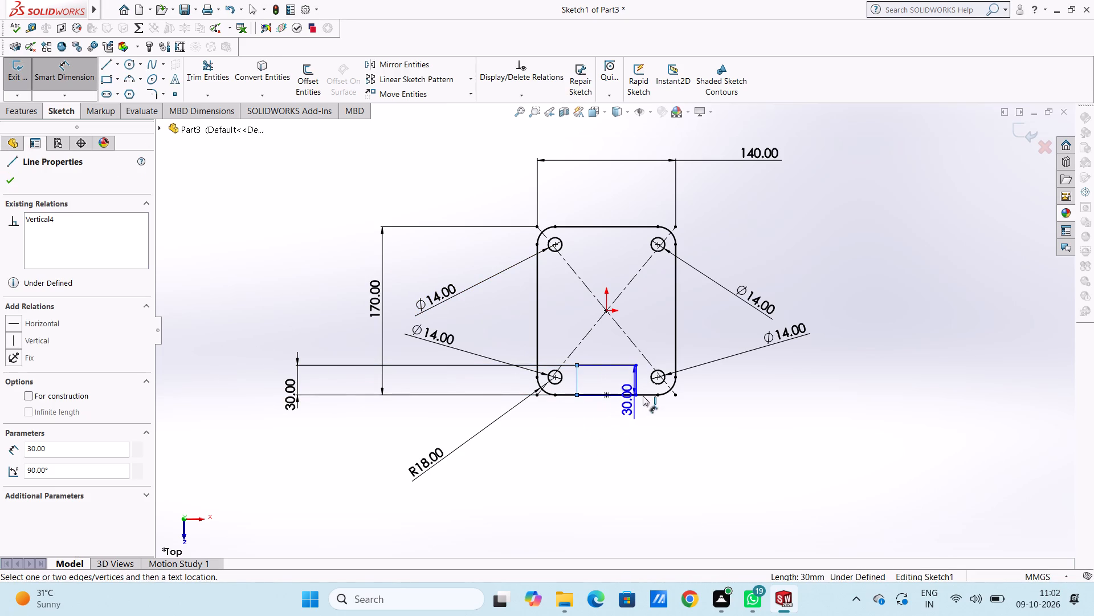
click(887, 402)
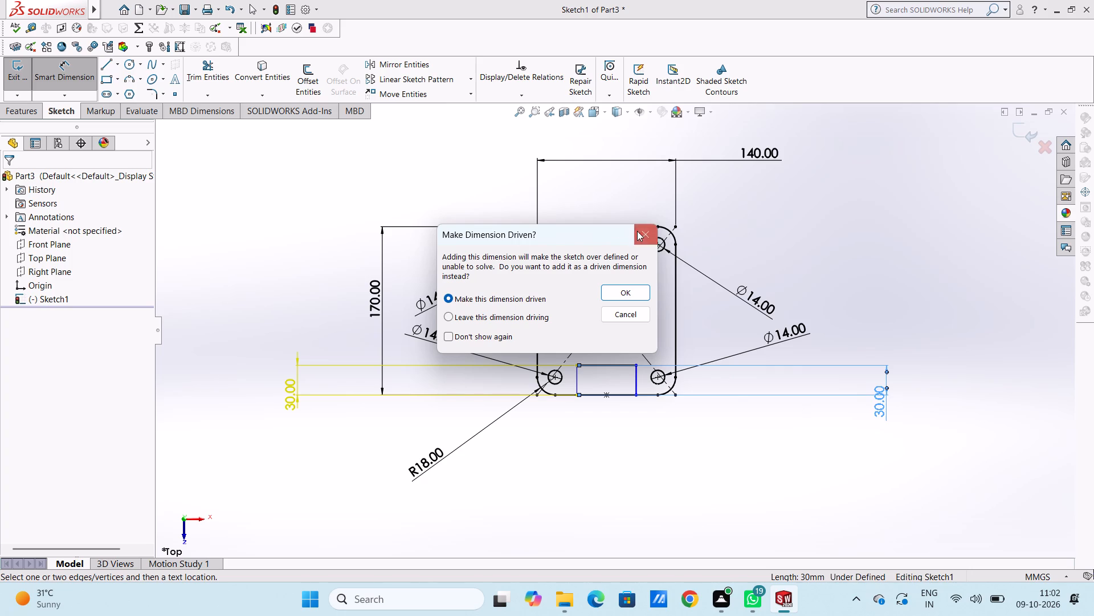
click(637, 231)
Dimension the small rectangle's left side at 30 mm horizontally from the origin.
click(578, 383)
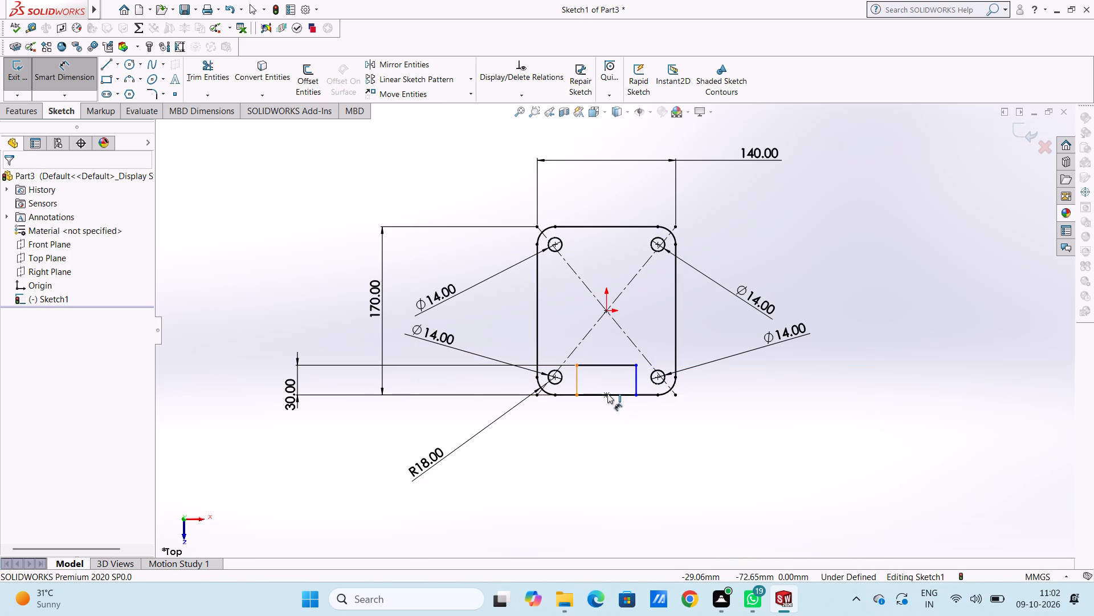
click(605, 312)
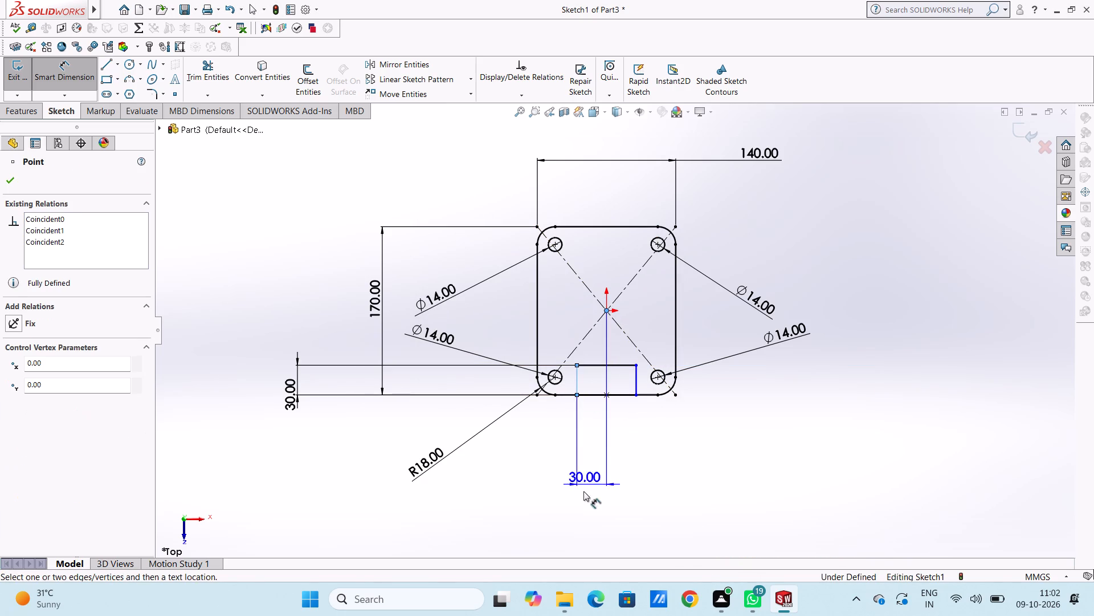
click(562, 514)
click(517, 494)
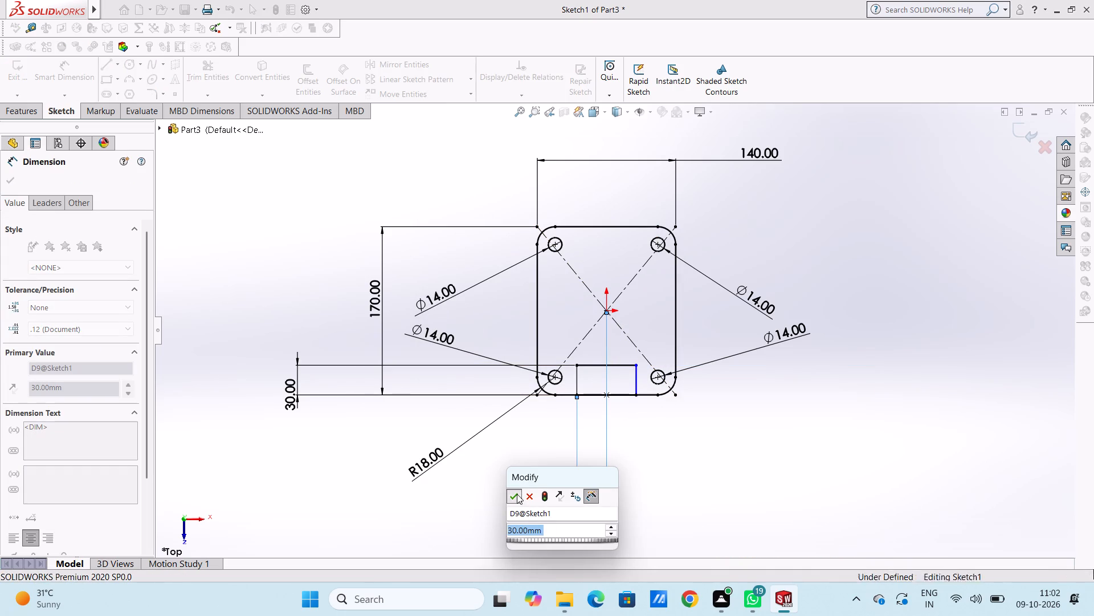
click(511, 488)
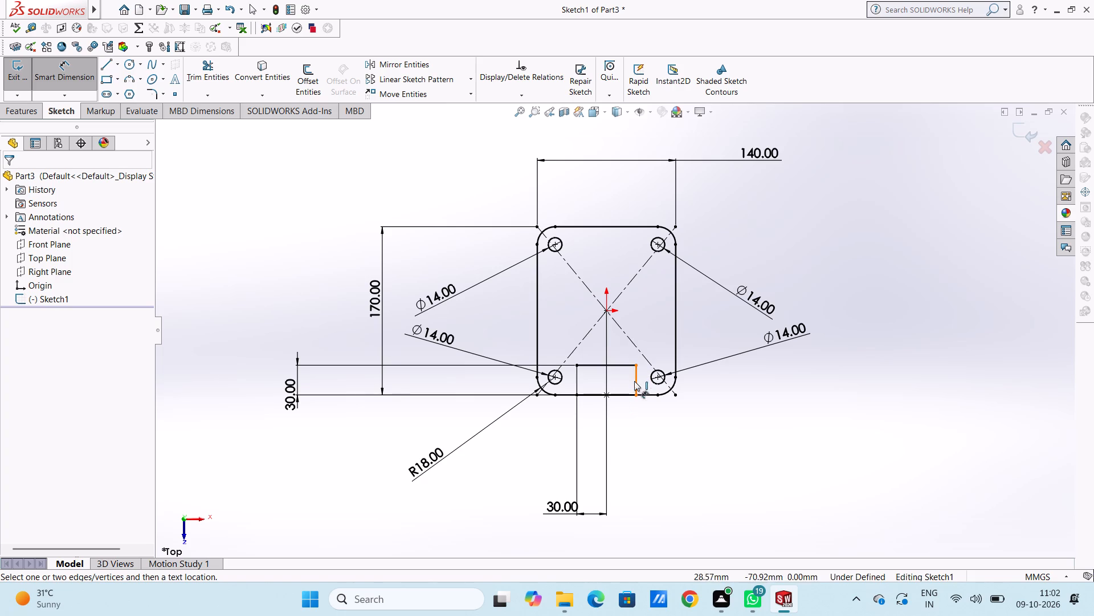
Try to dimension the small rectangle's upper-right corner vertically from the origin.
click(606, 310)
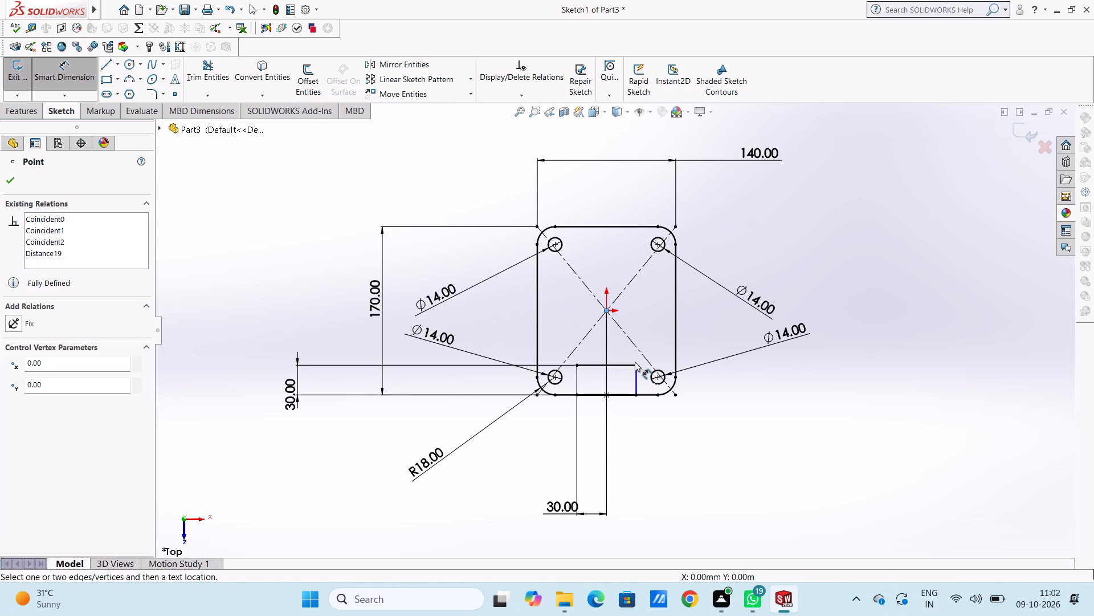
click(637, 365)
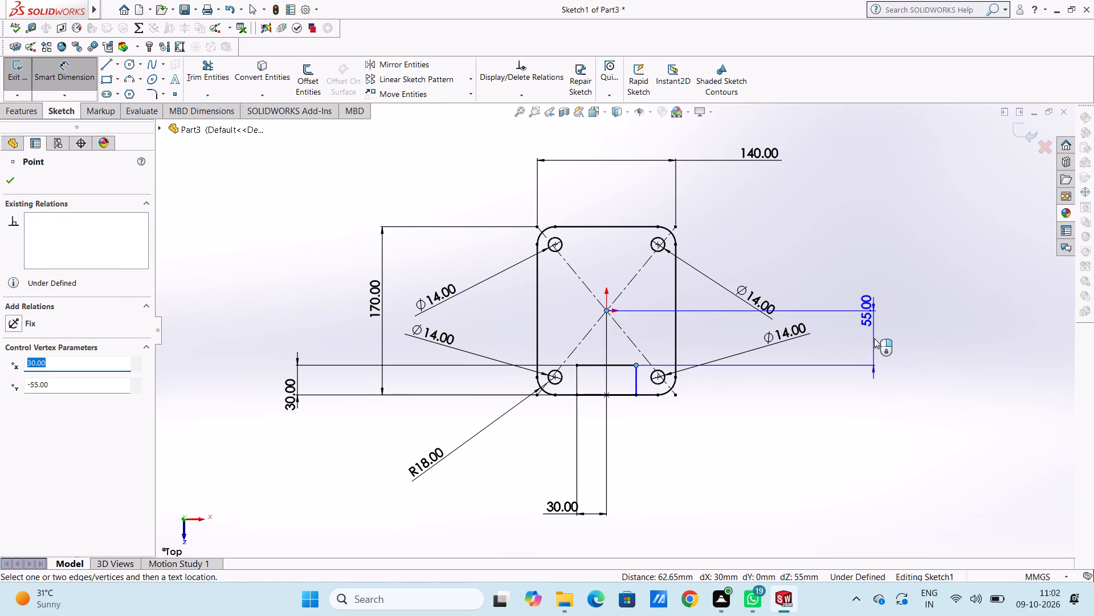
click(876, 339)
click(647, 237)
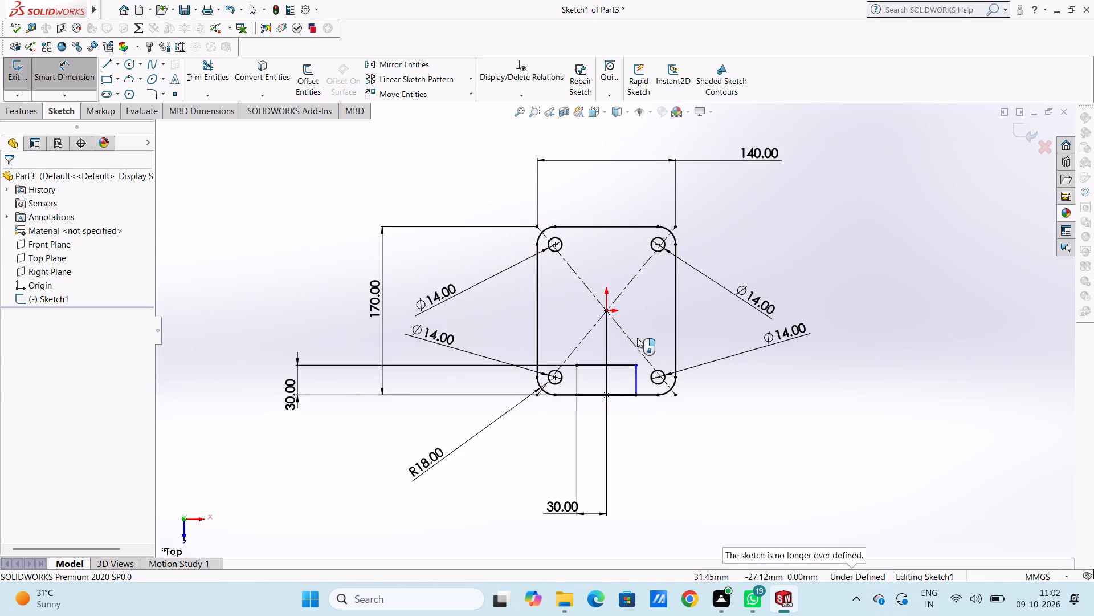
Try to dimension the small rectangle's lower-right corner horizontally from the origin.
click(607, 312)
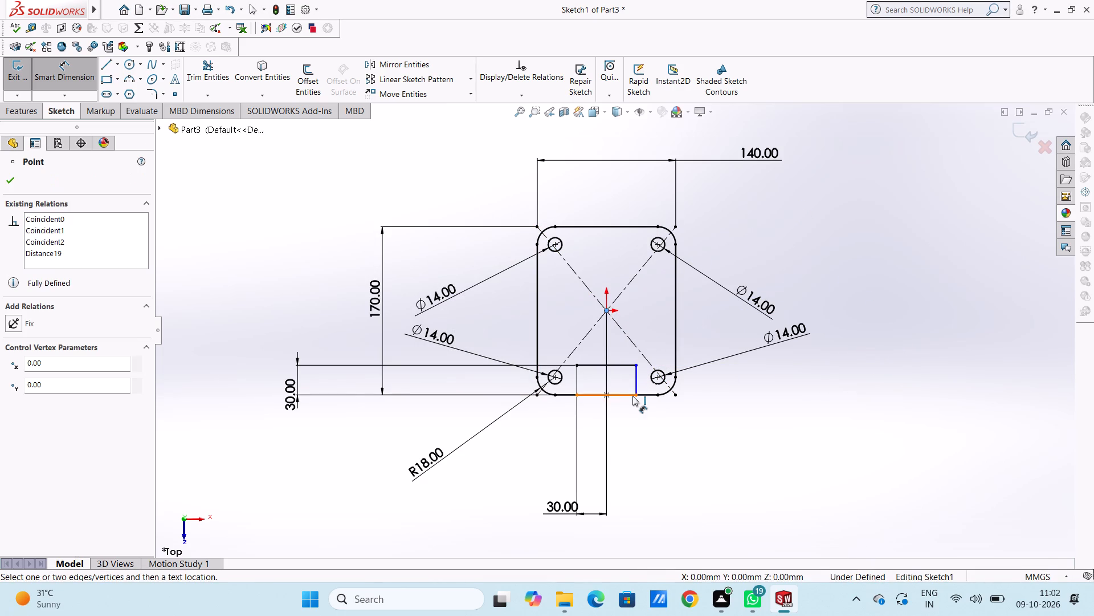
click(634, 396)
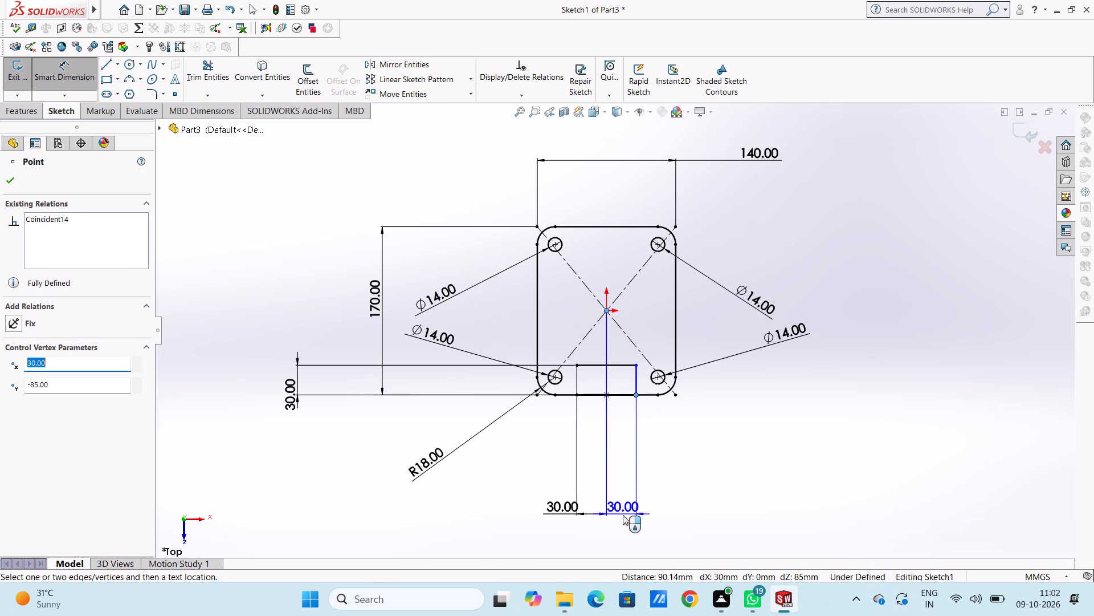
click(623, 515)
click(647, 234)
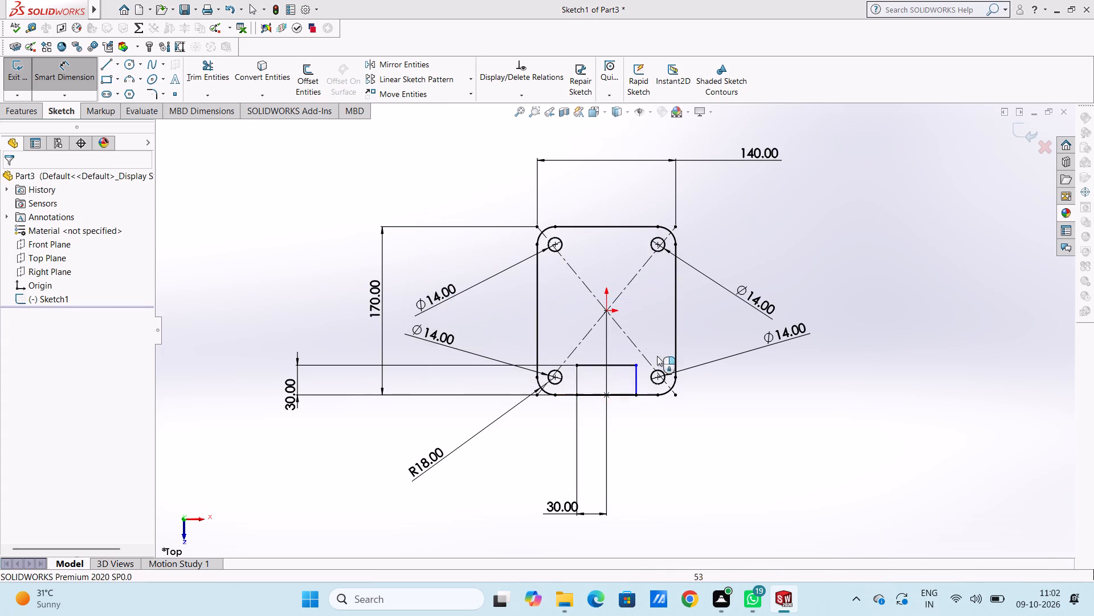
Dimension the small rectangle's top edge at 60 mm.
click(618, 368)
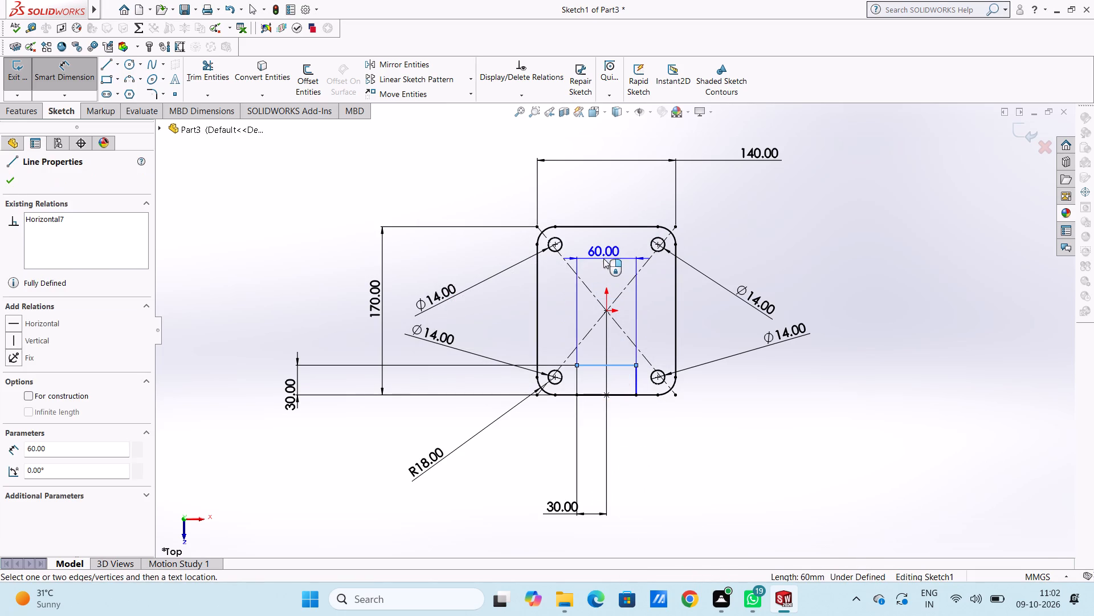
click(603, 258)
click(558, 241)
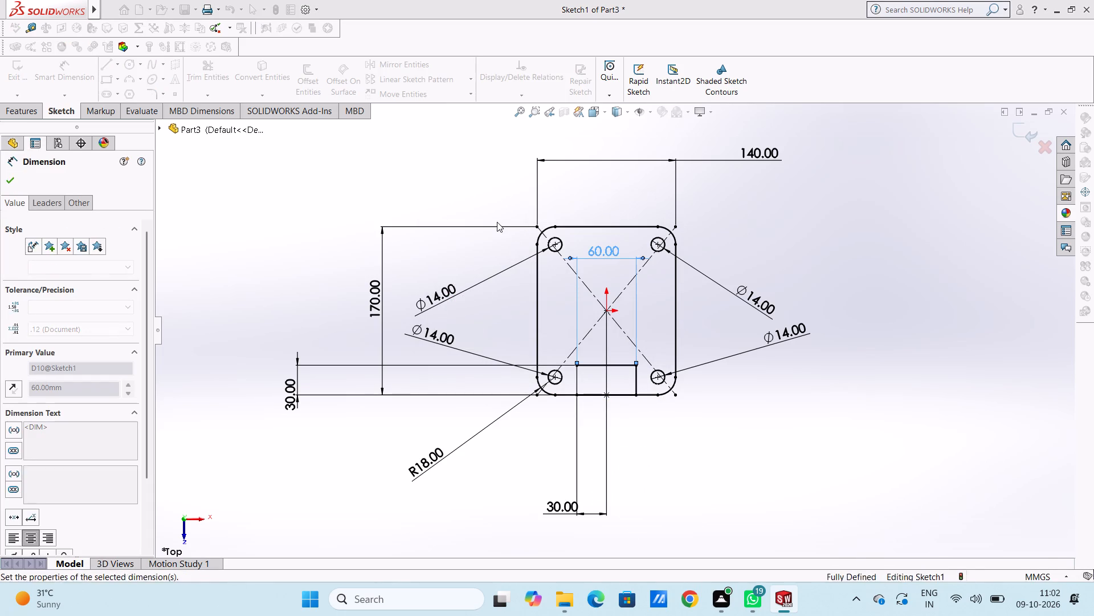
click(497, 222)
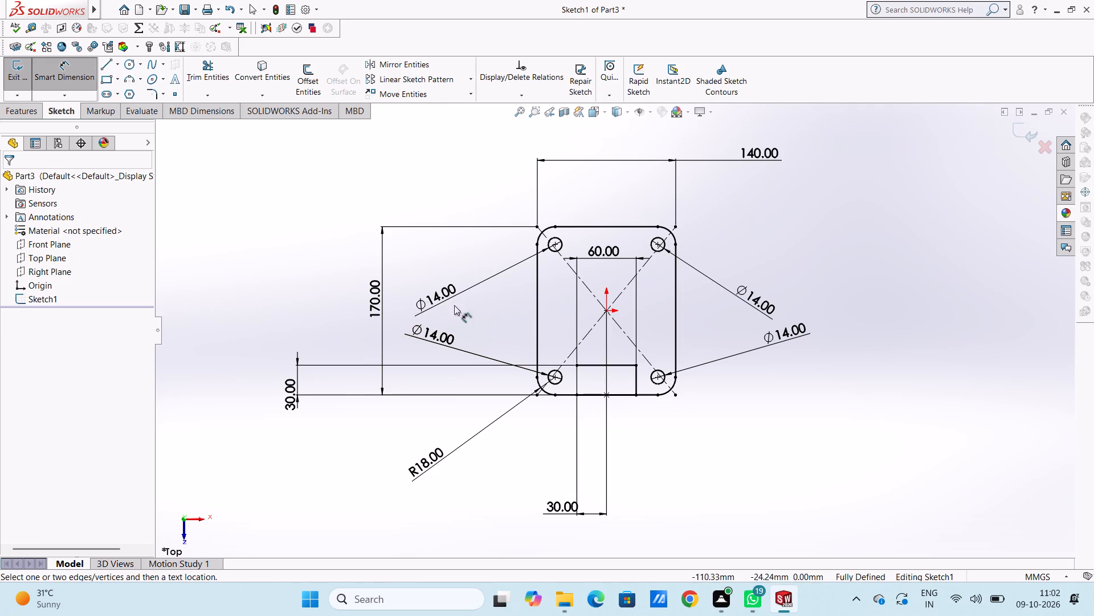
Trim away the overlapping bottom-edge segments between the small rectangle's sides to open a notch in the plate outline.
click(214, 81)
double_click(595, 396)
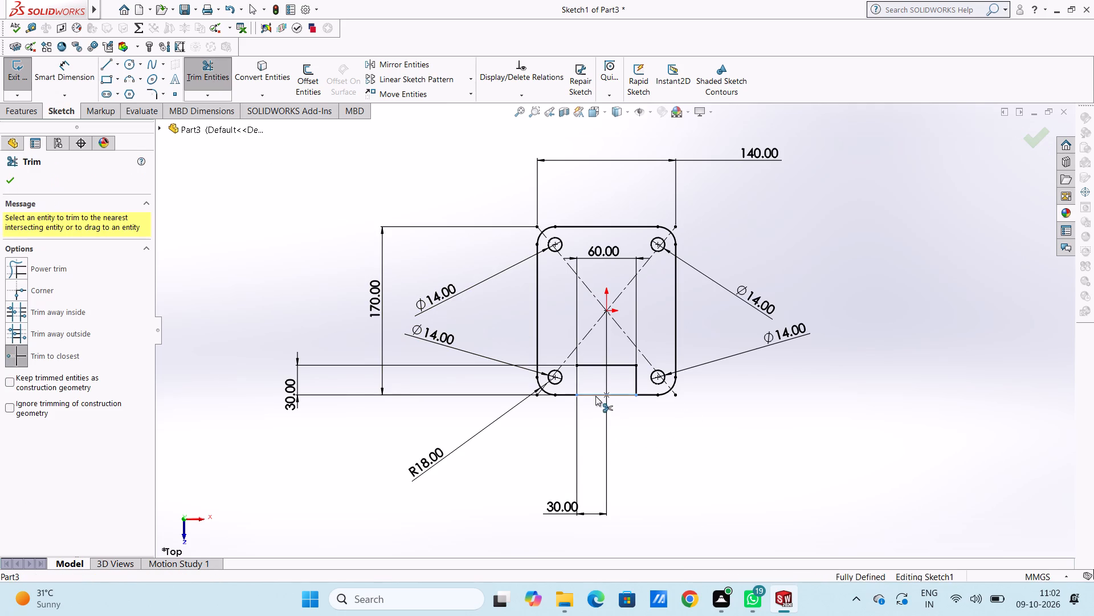
click(577, 305)
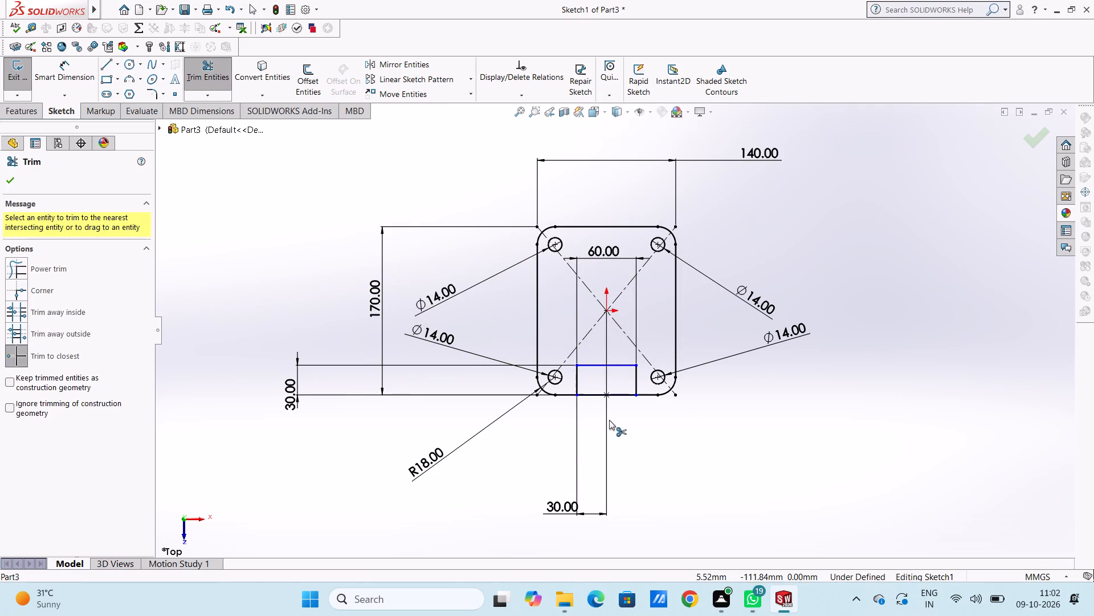
double_click(599, 397)
click(589, 309)
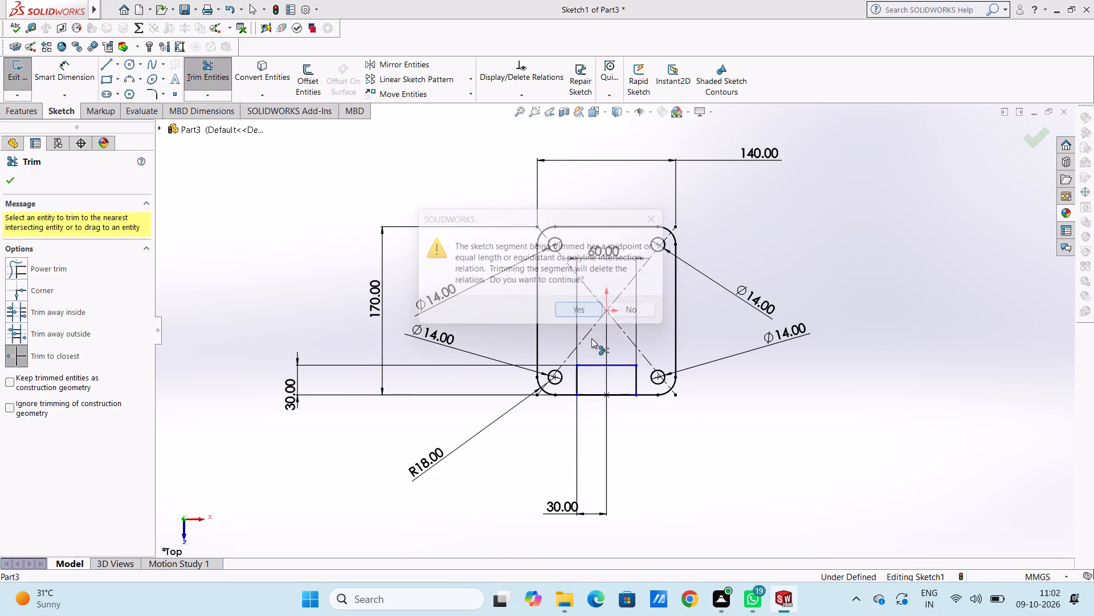
click(598, 395)
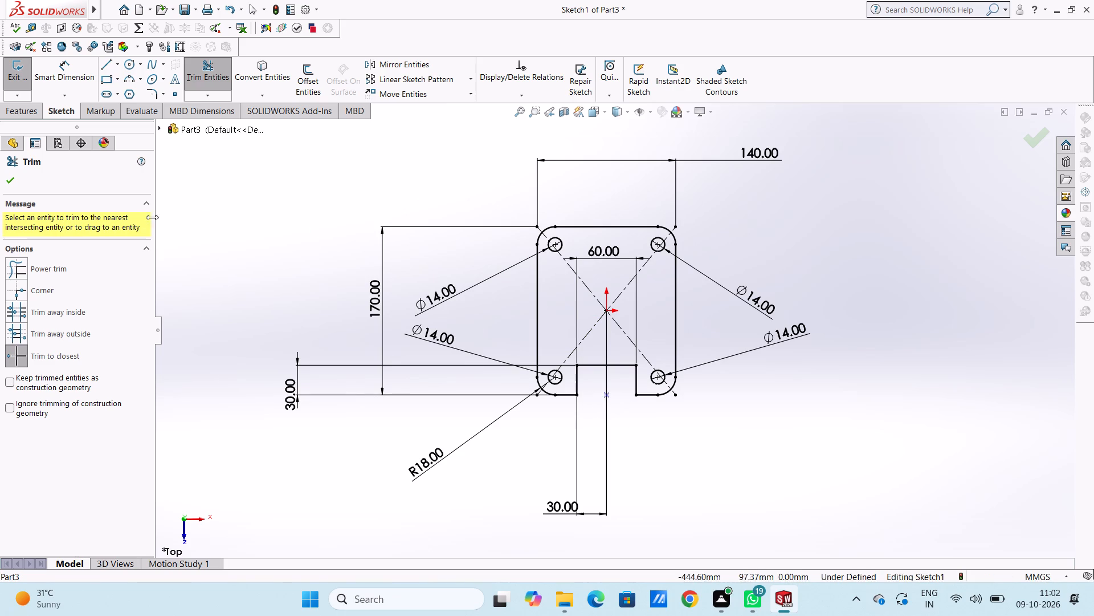
click(11, 181)
click(367, 431)
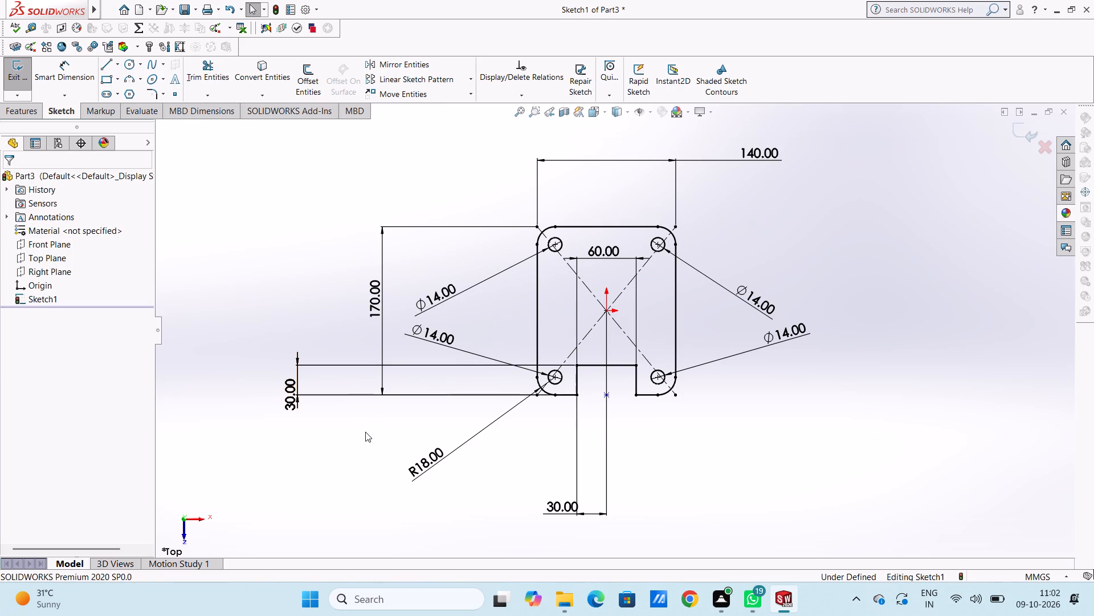
Extrude the notched plate sketch as a blind boss 14 mm deep.
middle_drag(376, 445, 346, 350)
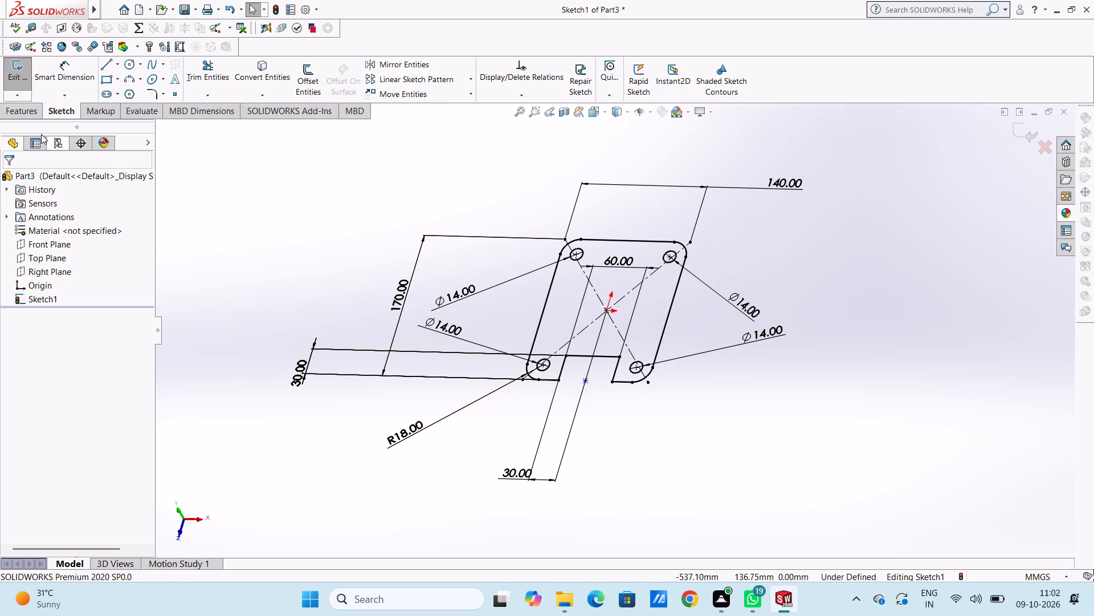
click(28, 114)
click(23, 96)
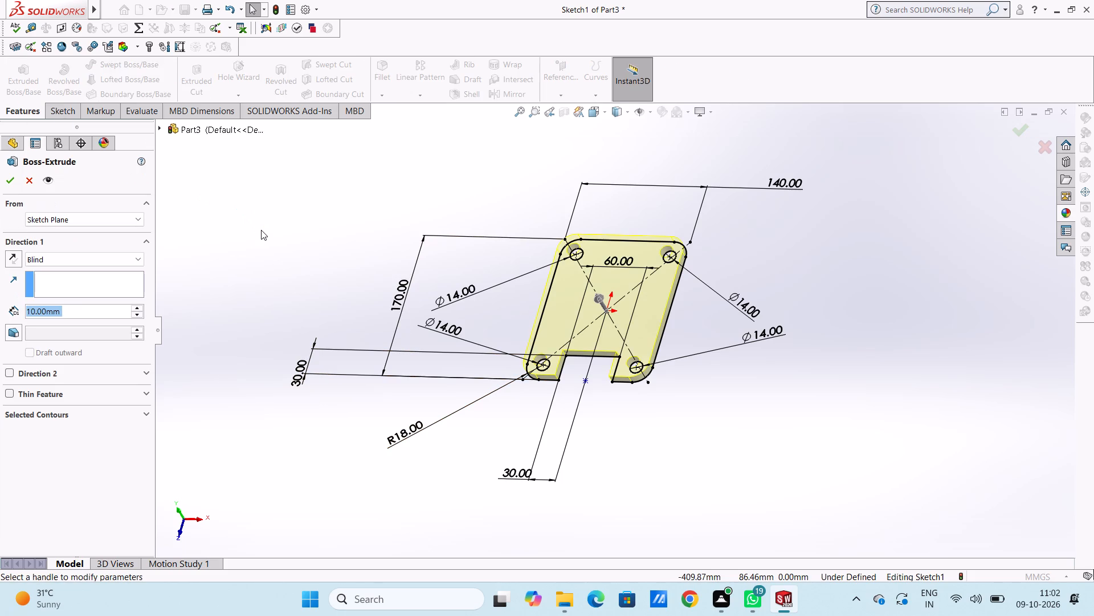
text(14)
key(Return)
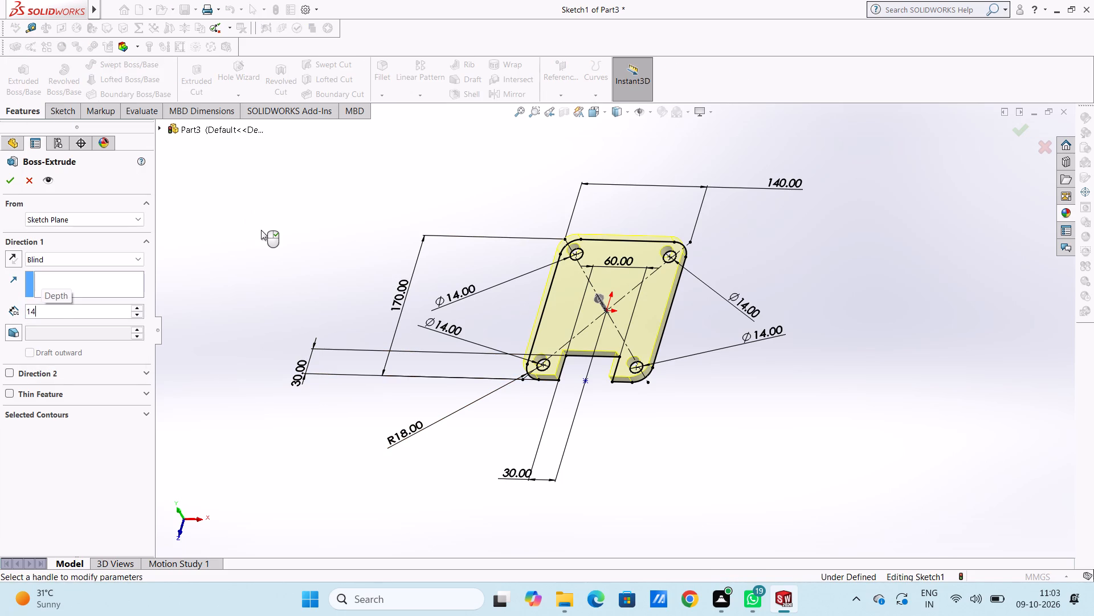
click(15, 180)
click(230, 246)
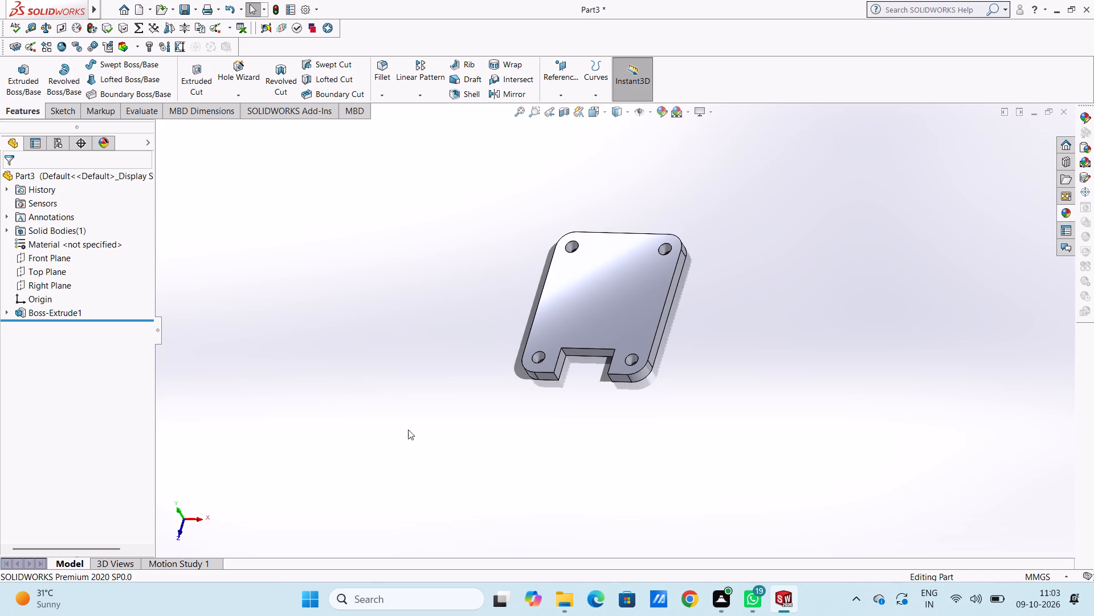
Start a new sketch on the plate's top face, seen from the Top view.
middle_drag(414, 430, 372, 281)
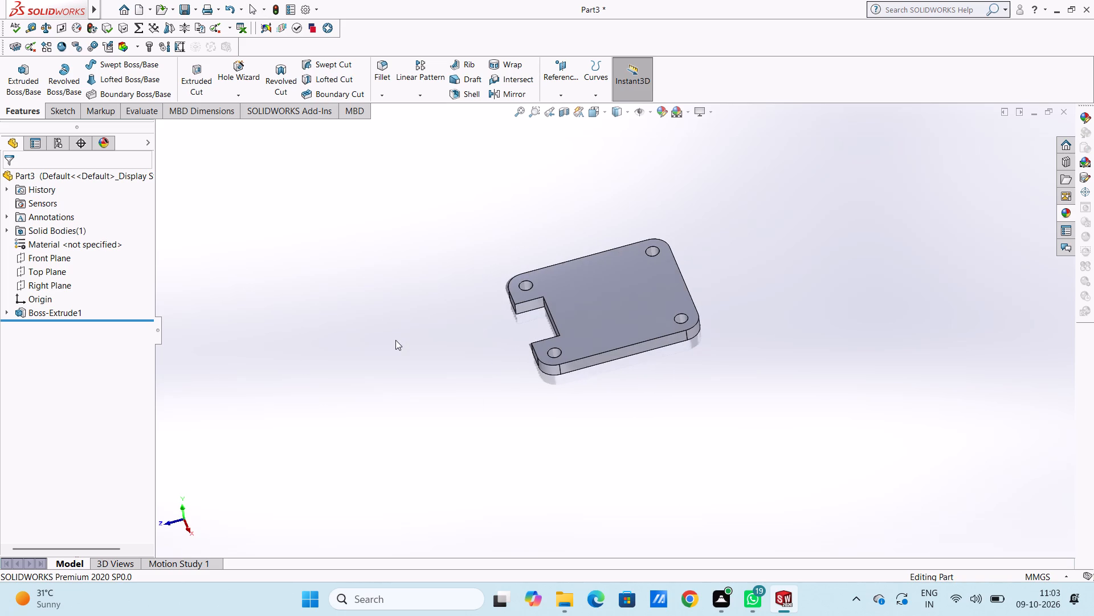
scroll(401, 335, down, 1)
middle_drag(425, 294, 456, 380)
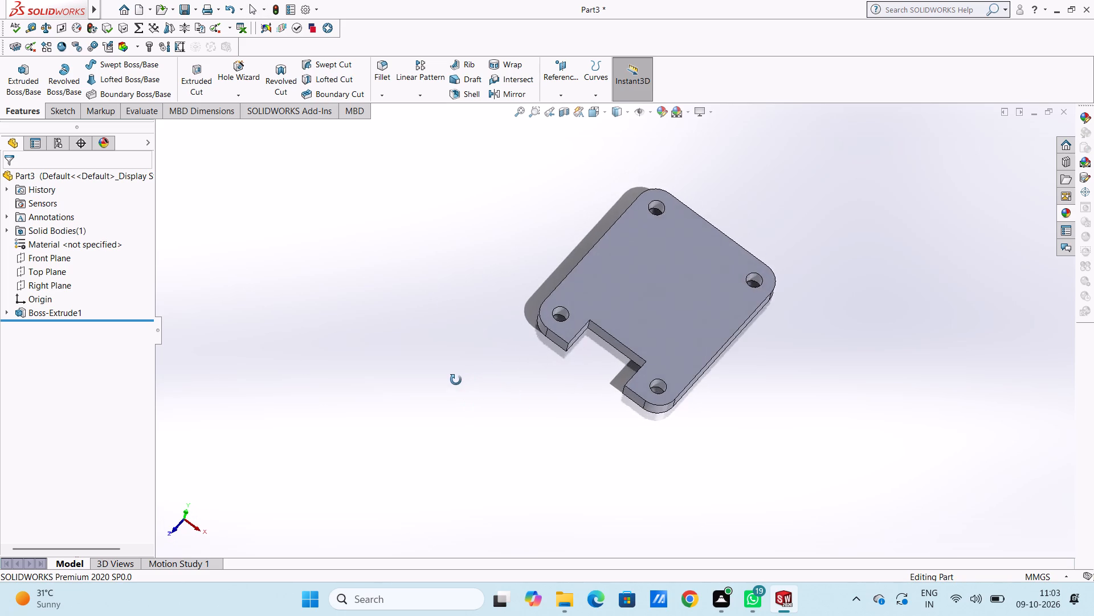
middle_drag(456, 380, 455, 380)
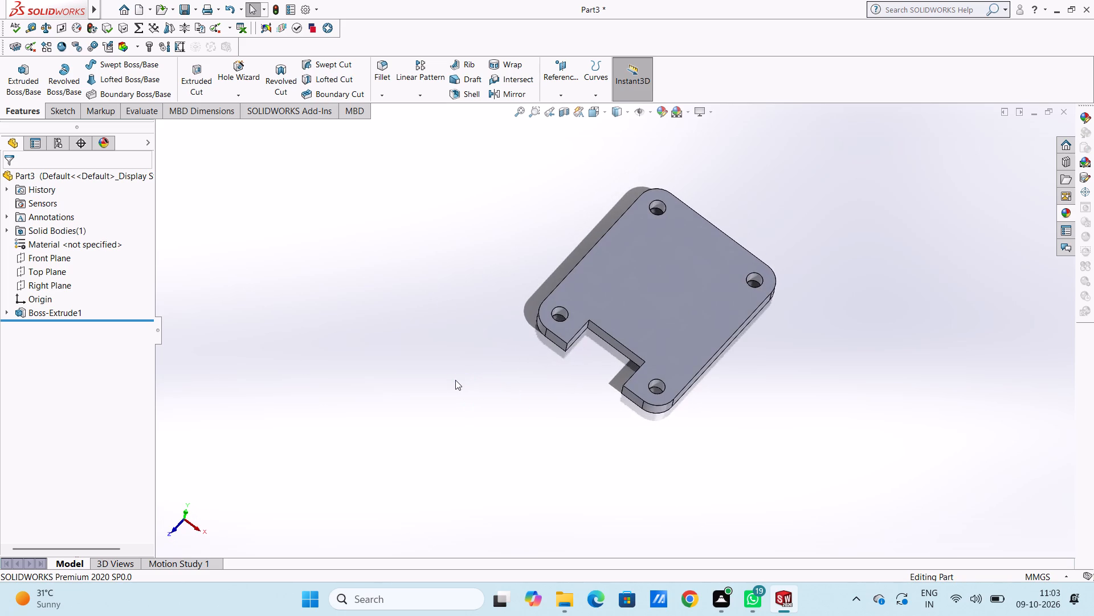
middle_drag(455, 380, 500, 416)
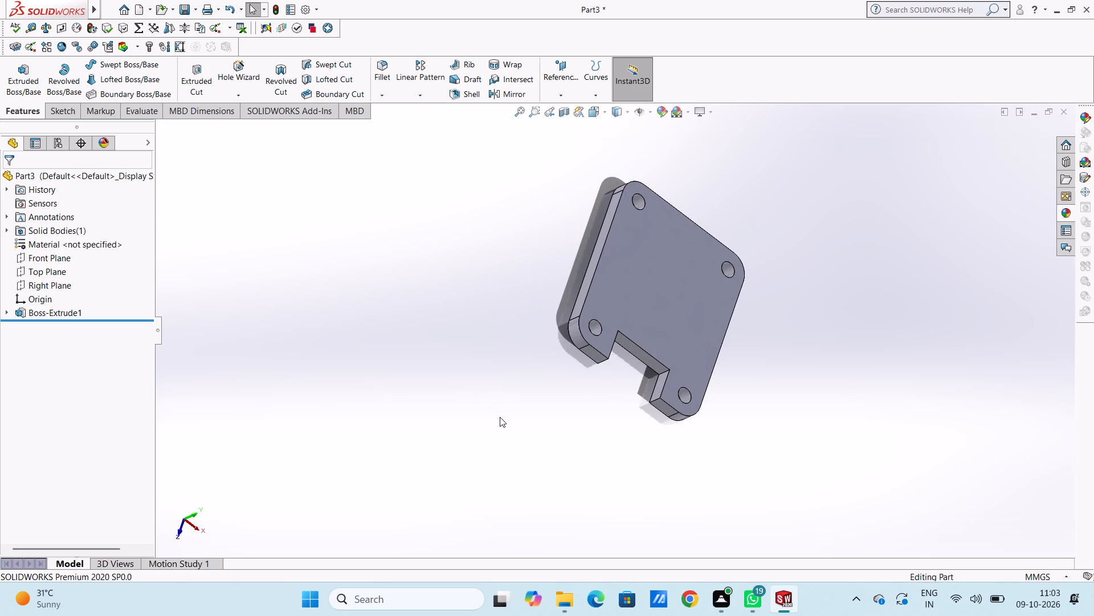
key(ctrl+5)
scroll(500, 417, up, 5)
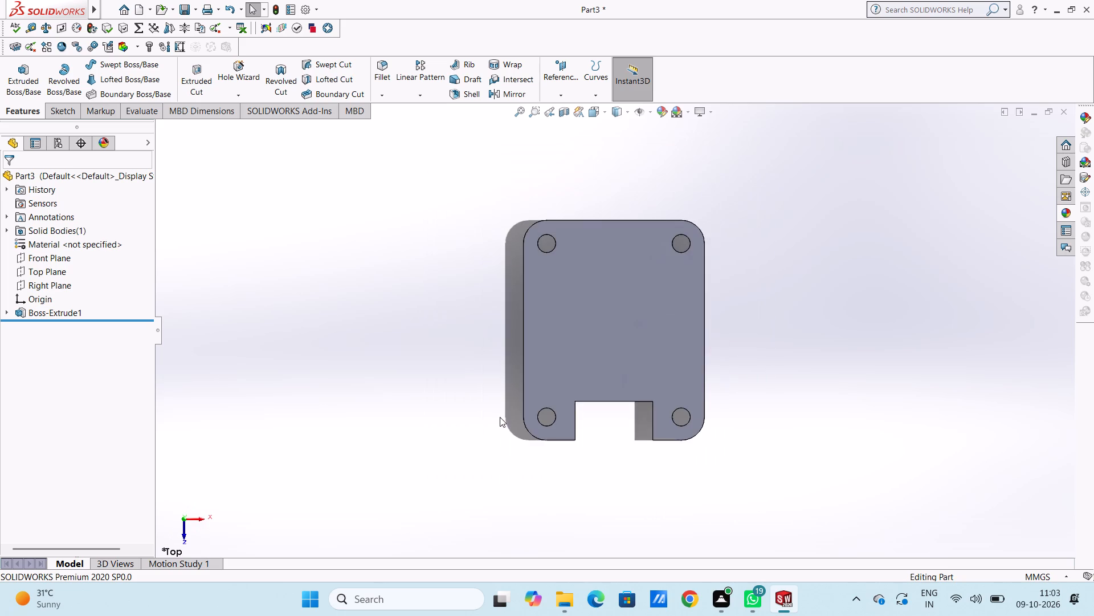
click(606, 330)
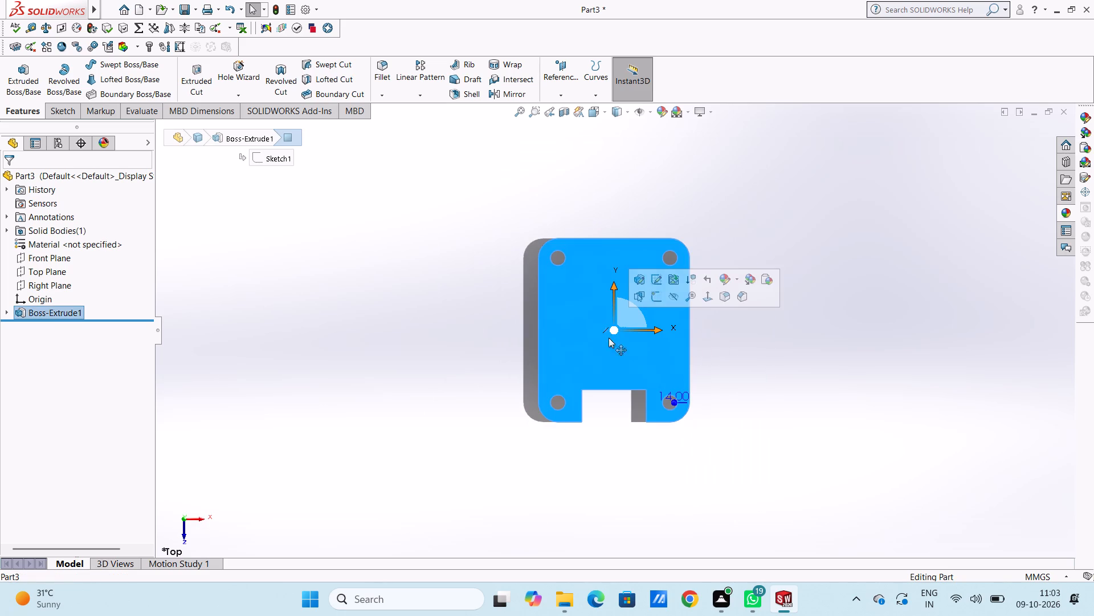
click(651, 296)
click(428, 313)
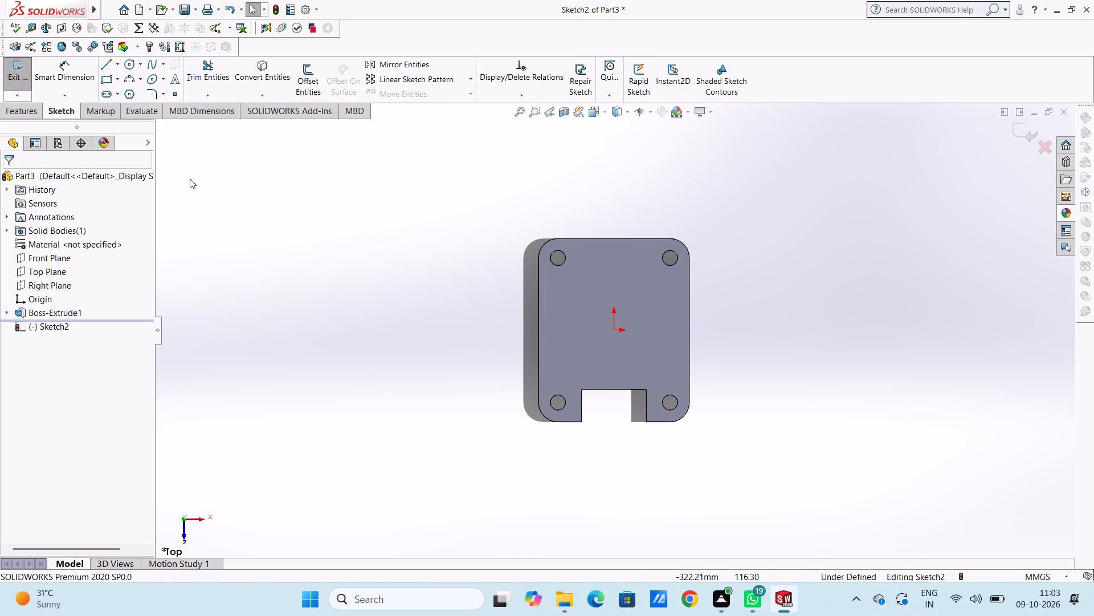
Draw a circle centred on each of the four corner holes, with radii of about 11 to 13 mm.
click(125, 64)
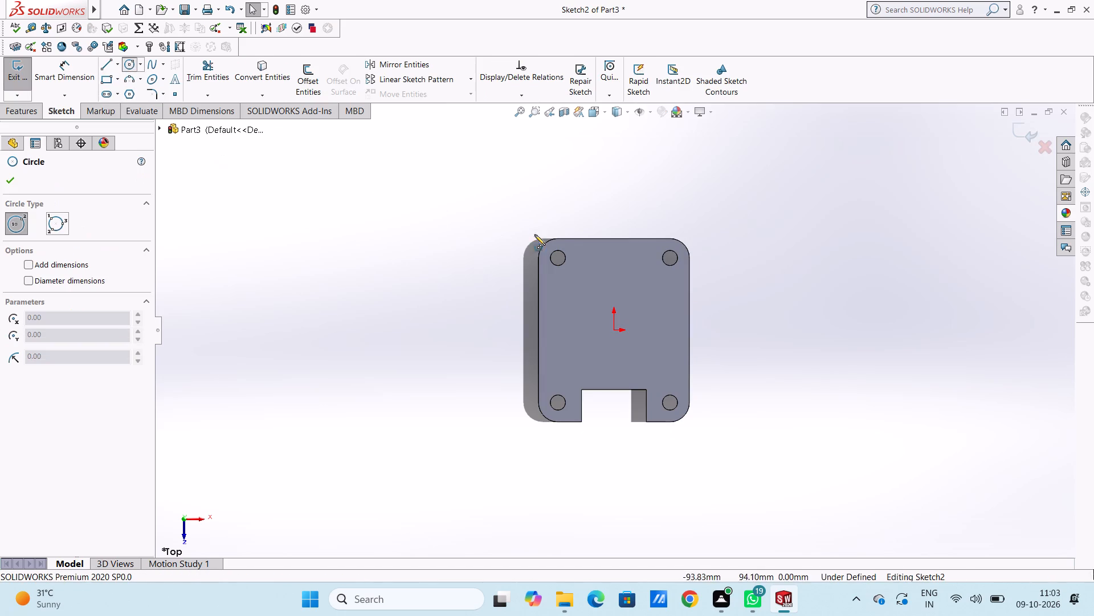
click(557, 257)
click(566, 268)
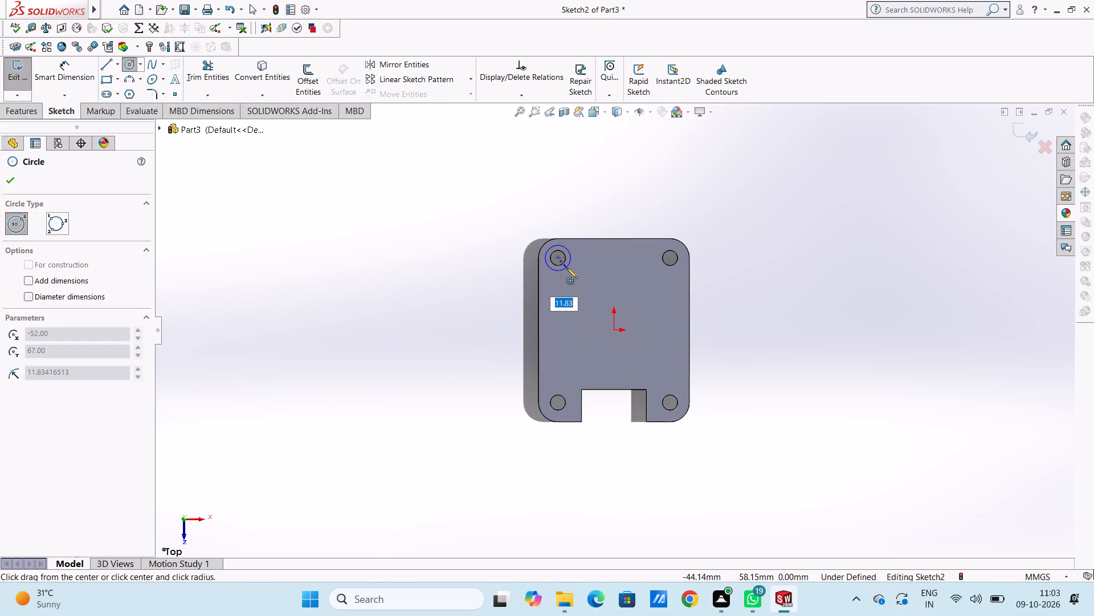
click(671, 257)
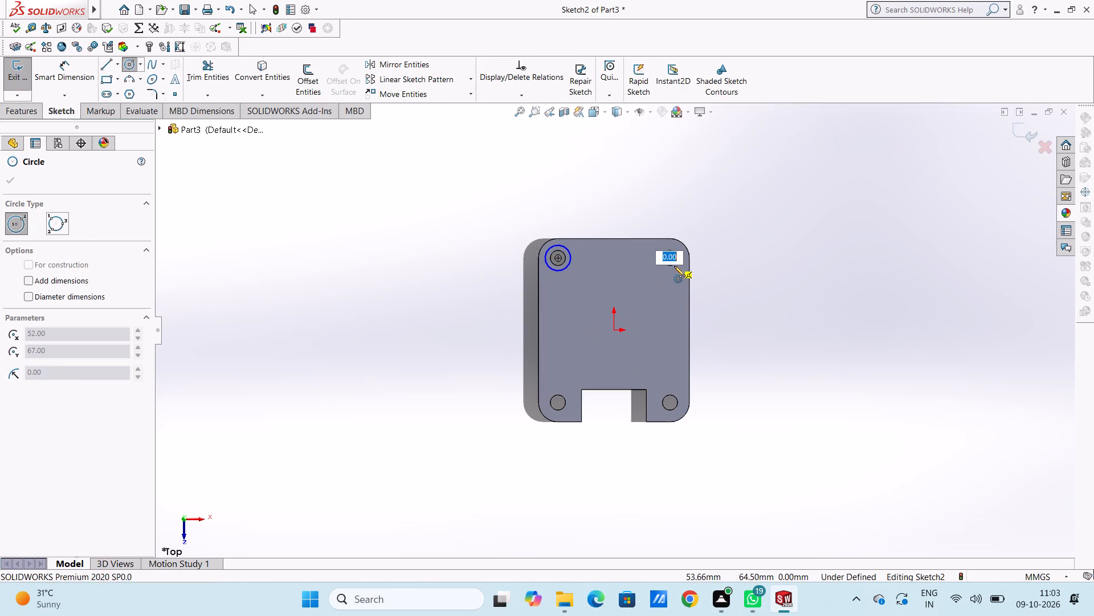
click(676, 269)
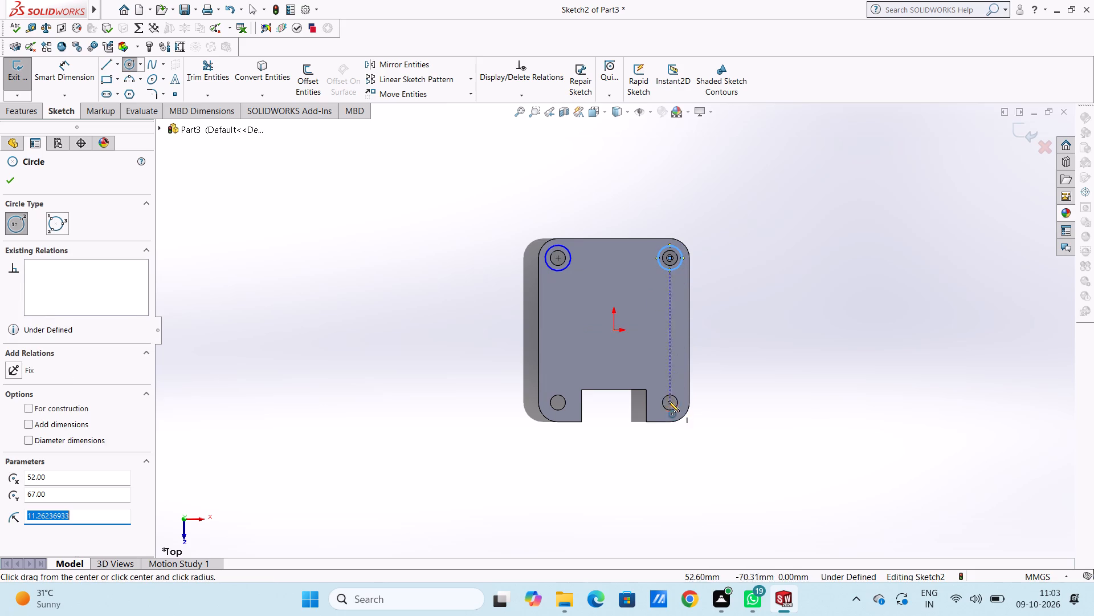
click(669, 403)
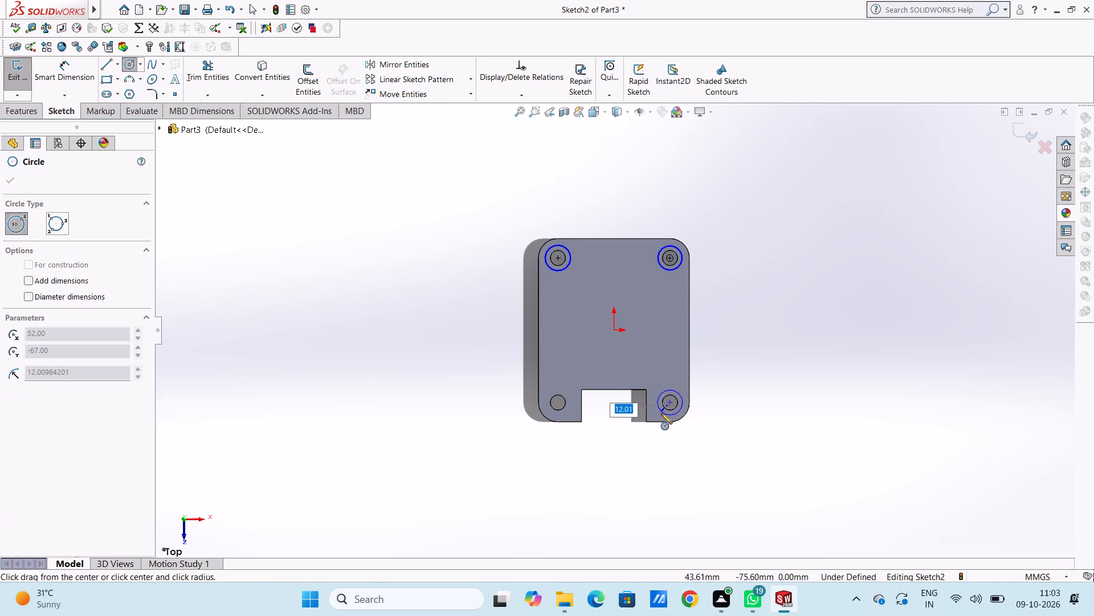
click(661, 414)
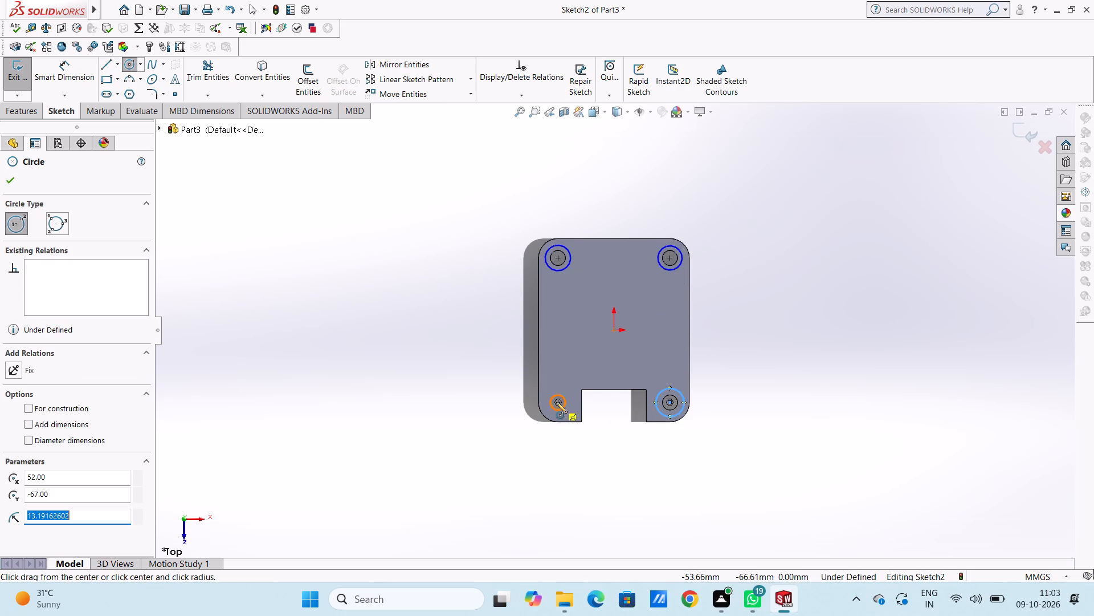
click(556, 402)
click(570, 410)
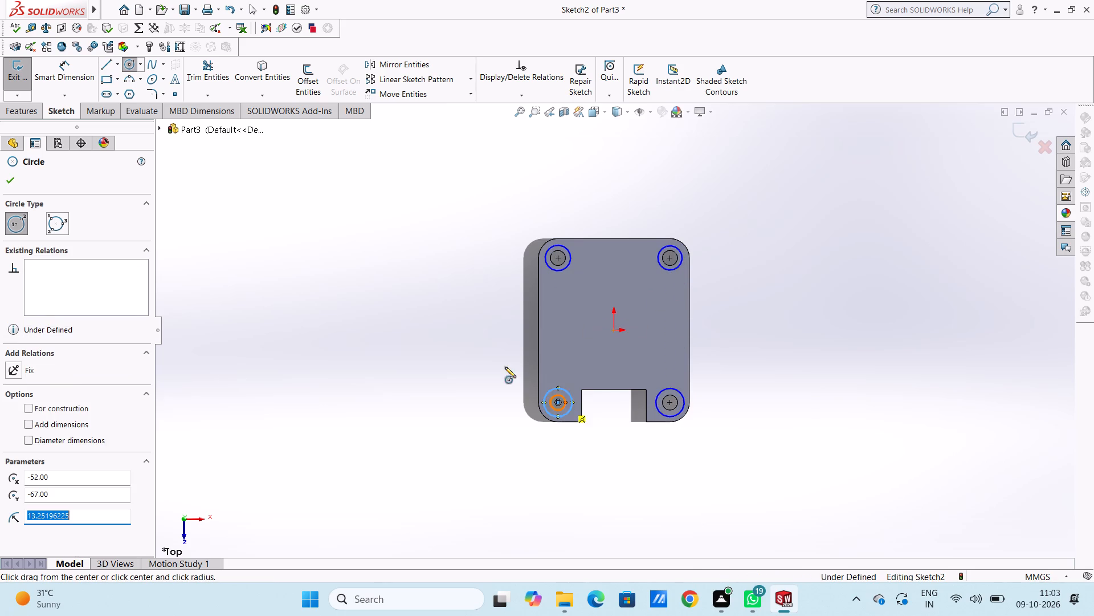
click(10, 185)
Dimension the circles around the two holes farthest from the notch to a diameter of 28 mm each.
scroll(707, 317, down, 1)
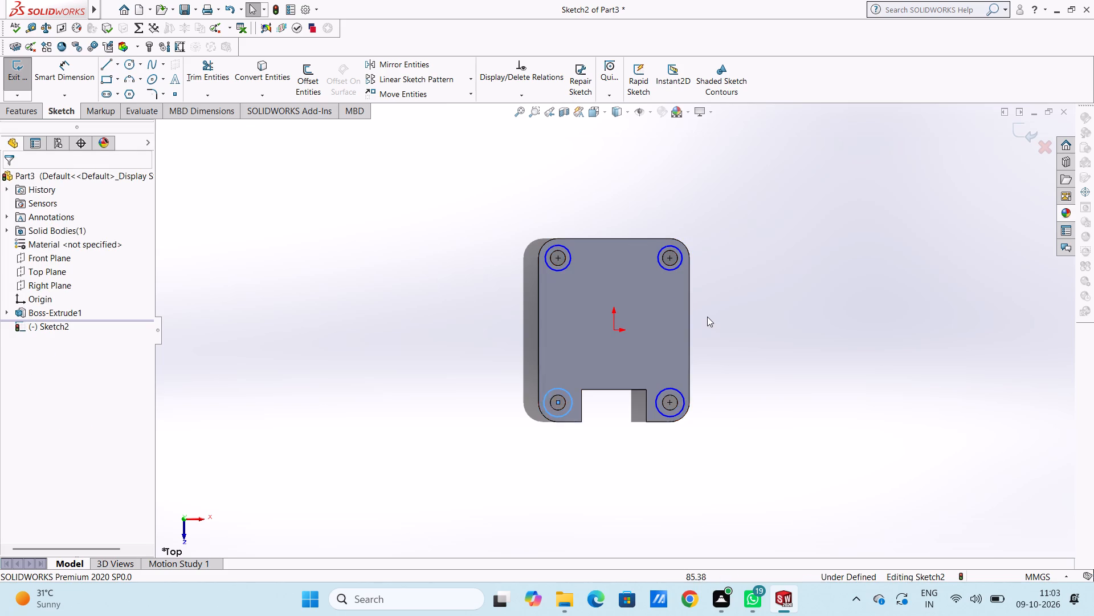
click(71, 79)
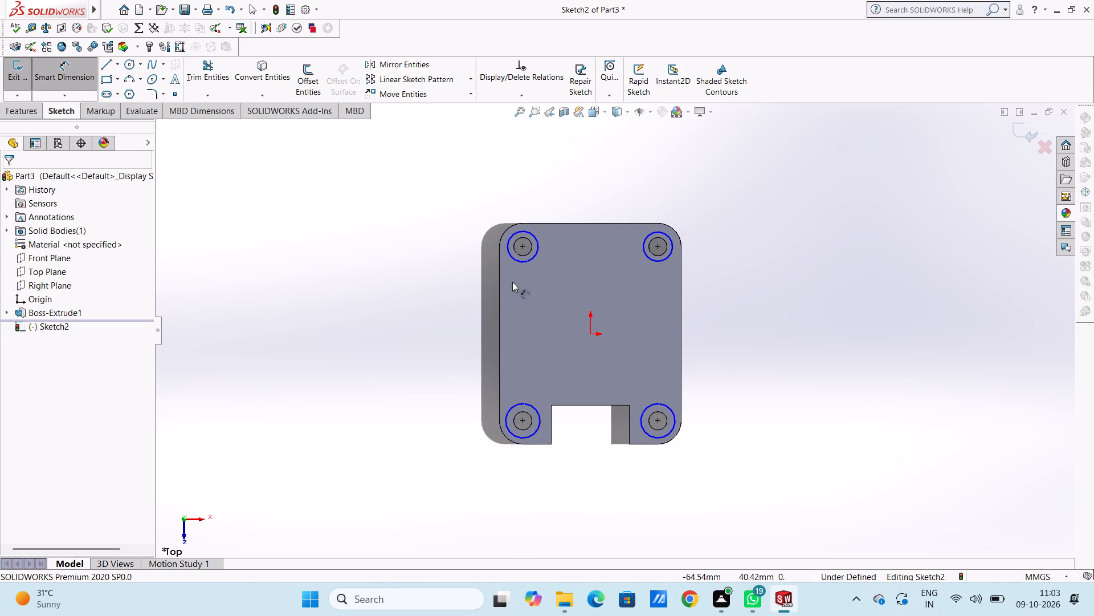
click(524, 263)
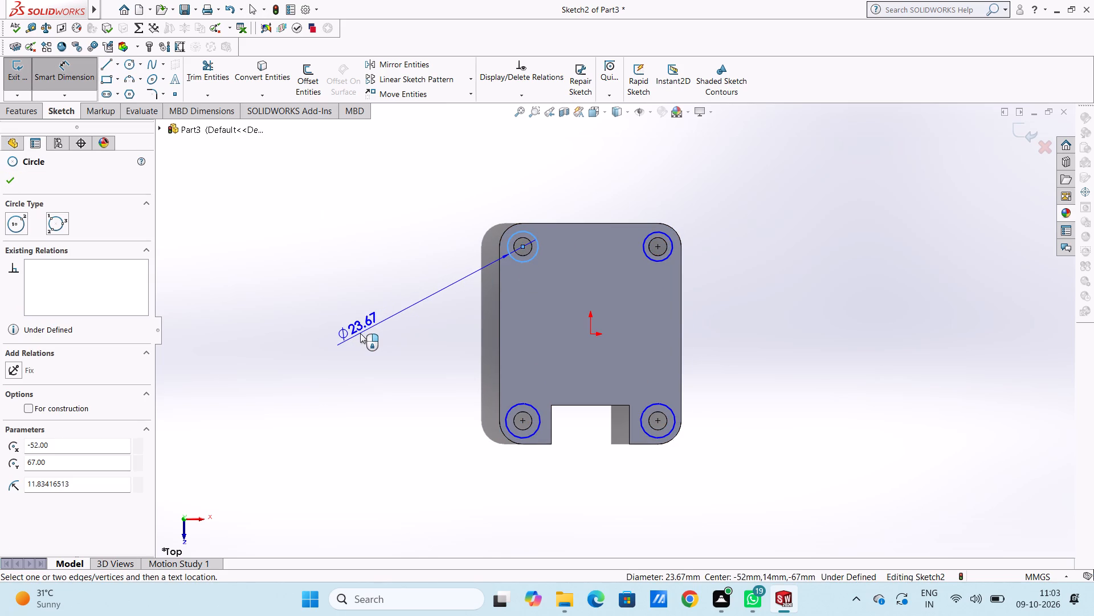
click(360, 333)
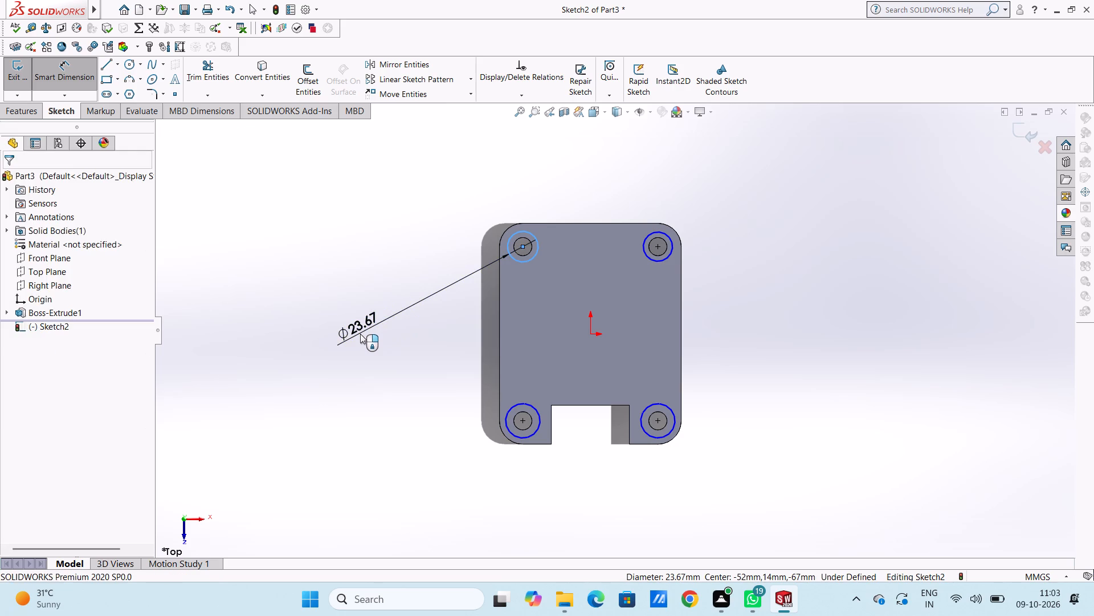
text(28)
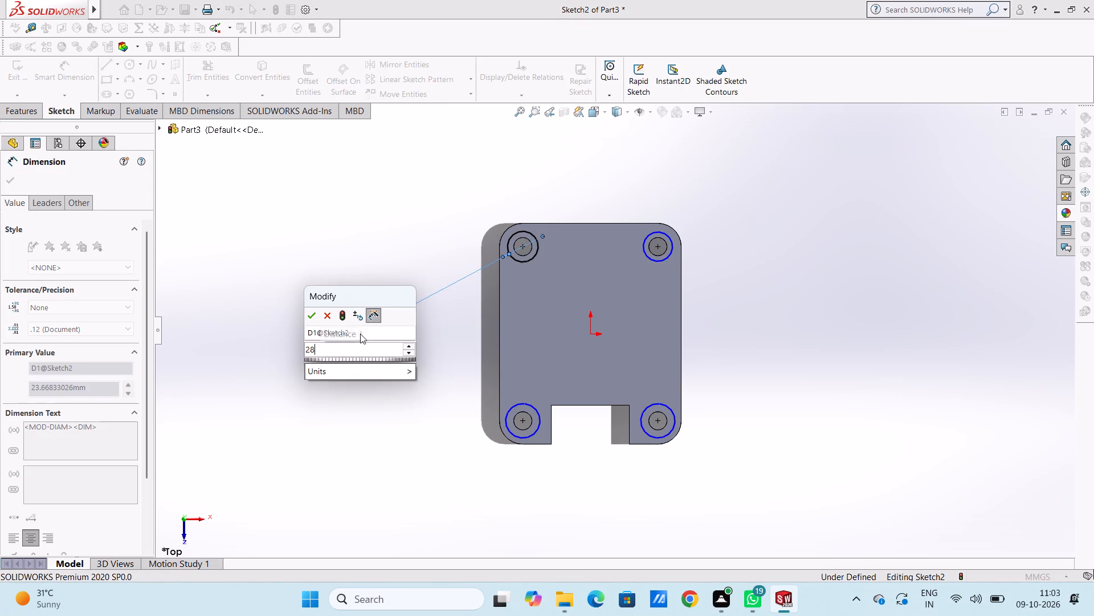
key(Return)
click(352, 279)
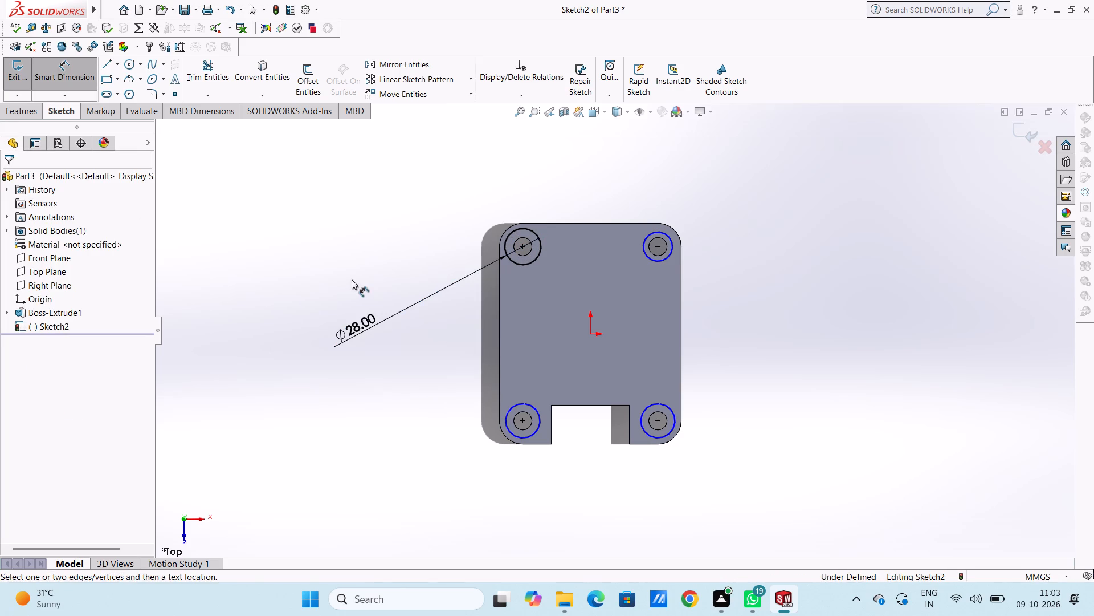
click(667, 257)
click(784, 319)
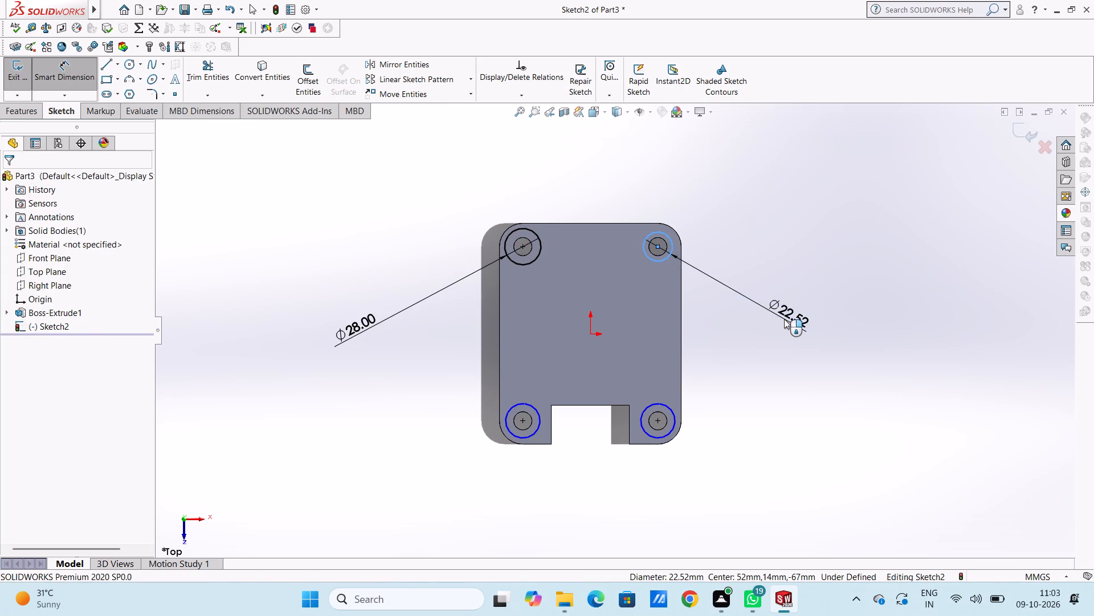
text(28)
key(Return)
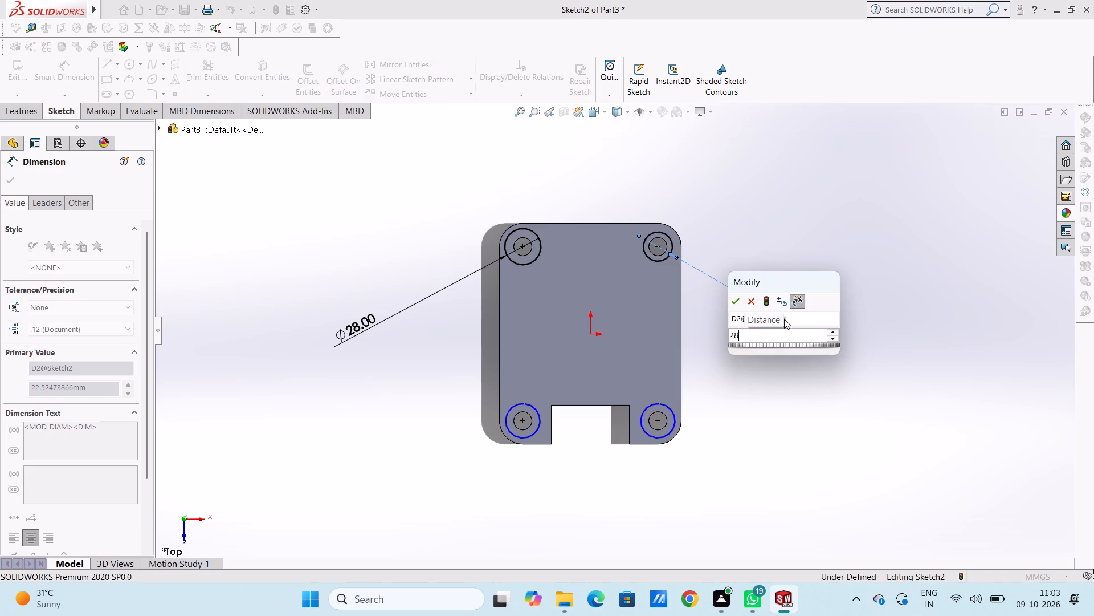
click(759, 391)
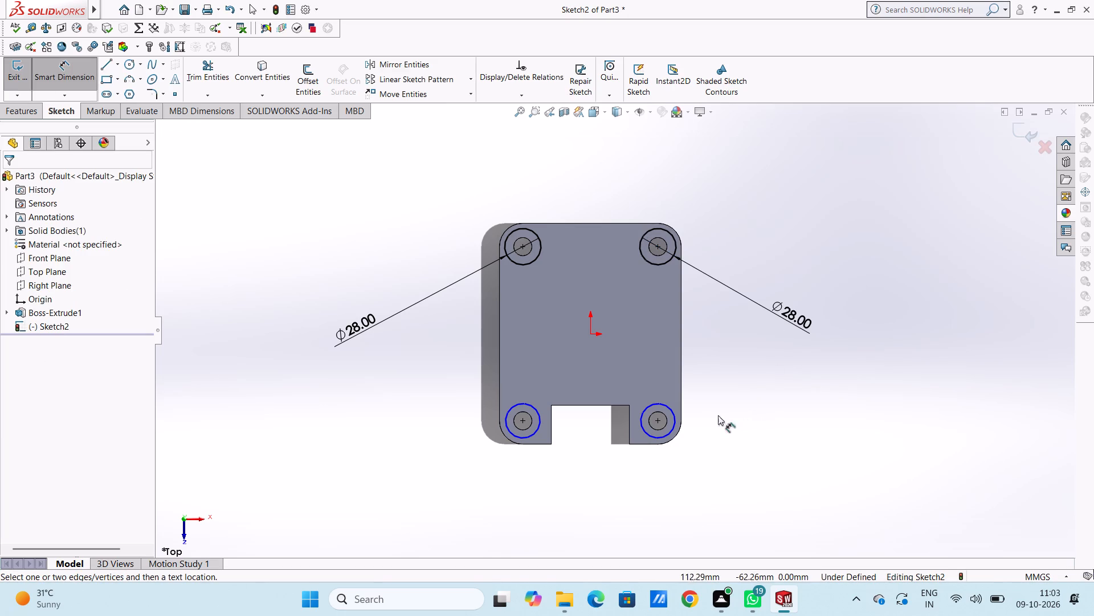
Dimension the circles around the two holes beside the notch to a diameter of 28 mm each.
click(673, 415)
click(860, 384)
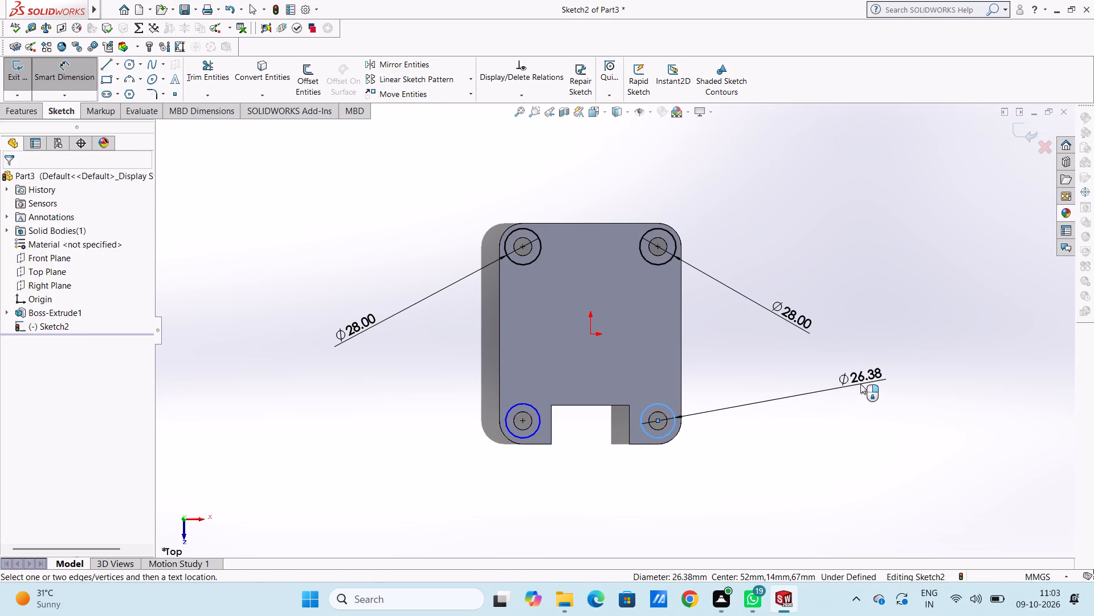
text(28)
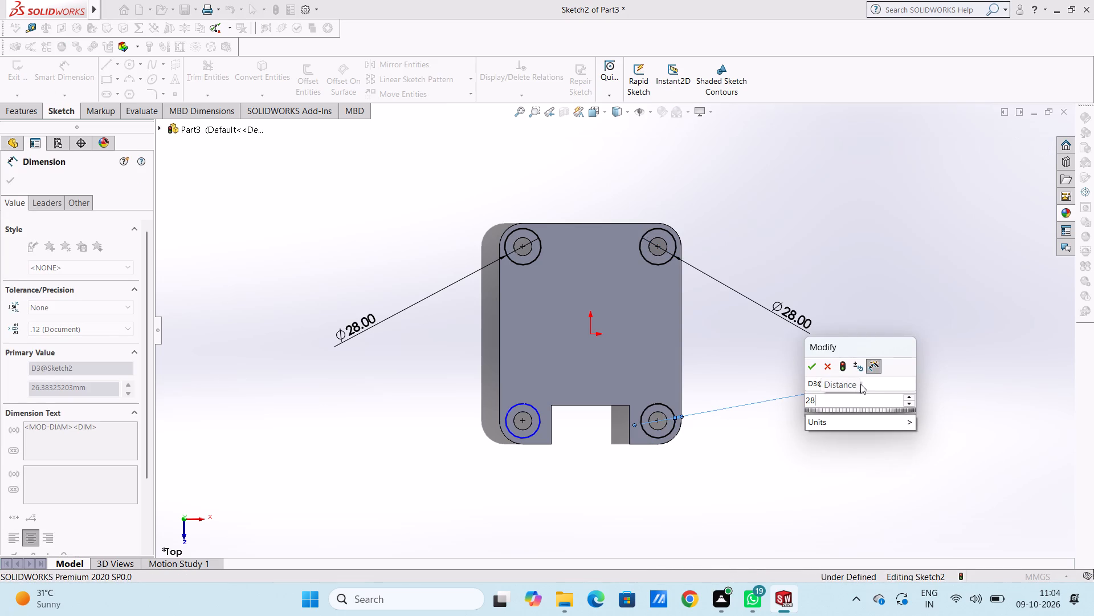
key(Return)
click(763, 351)
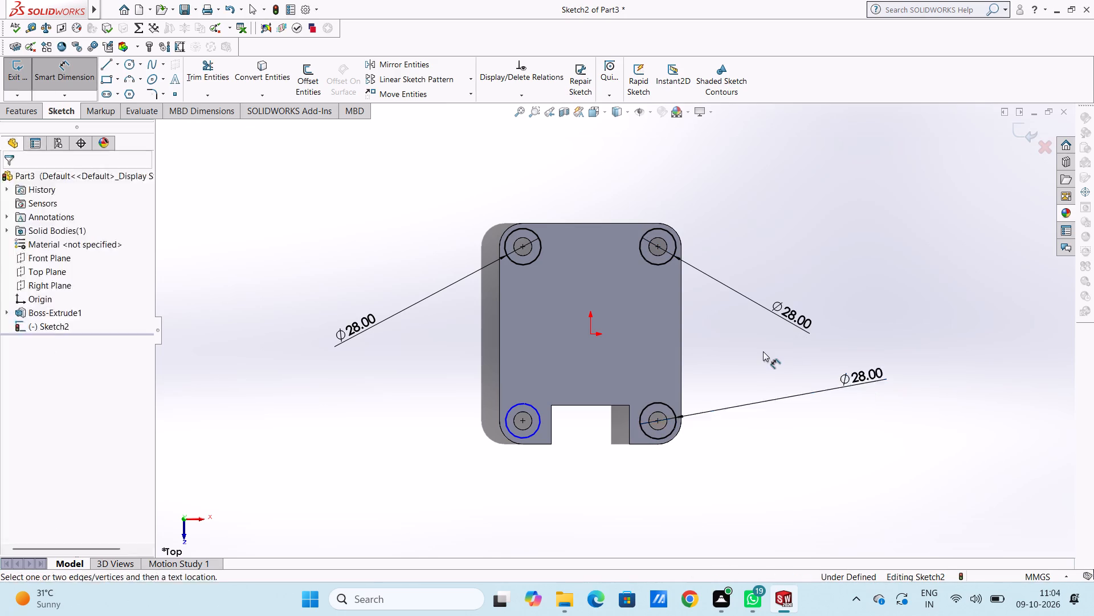
click(533, 435)
click(323, 474)
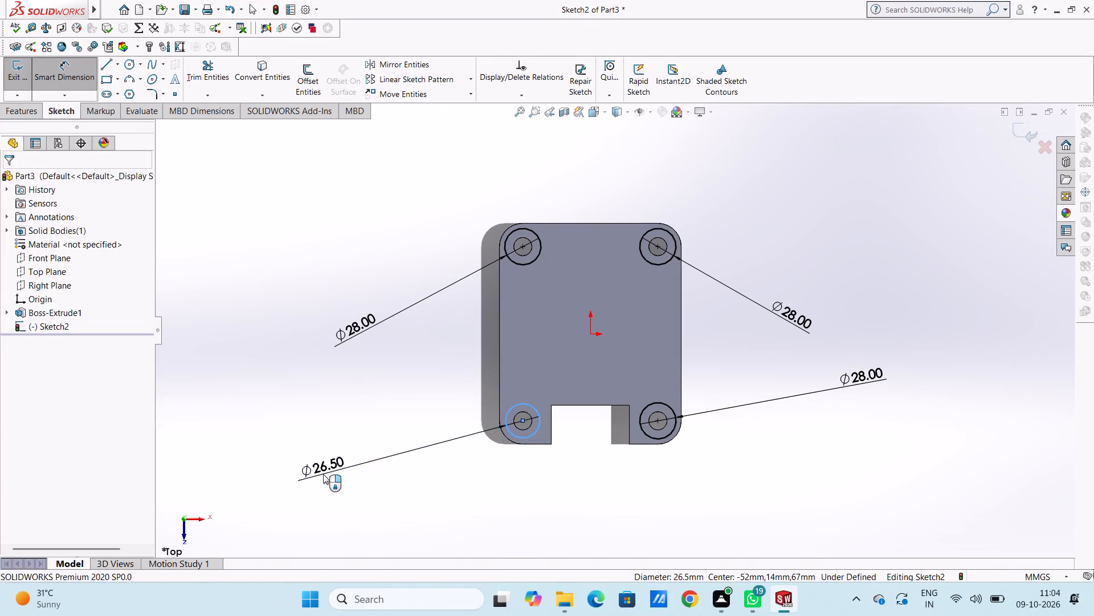
text(28)
key(Return)
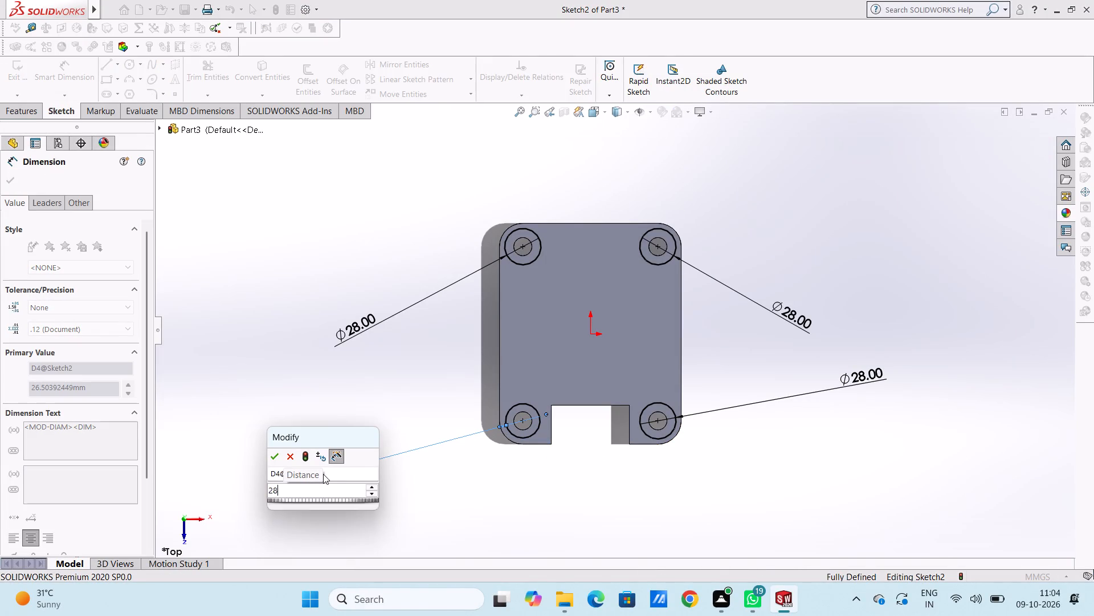
click(333, 432)
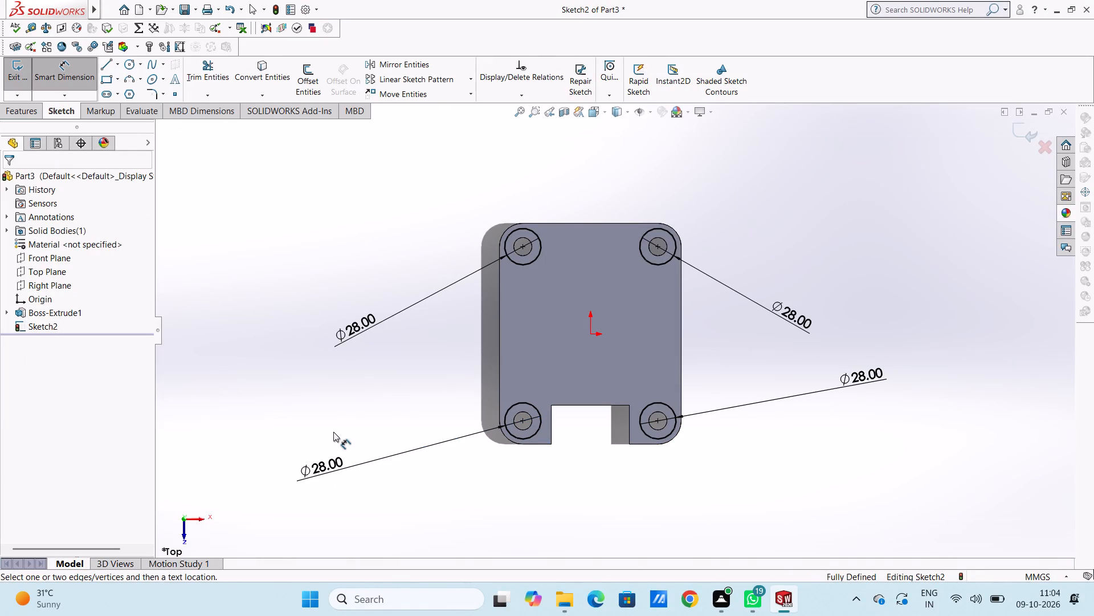
Cut-extrude the four 28 mm circles as blind recesses 2 mm deep into the plate.
middle_drag(417, 430, 375, 400)
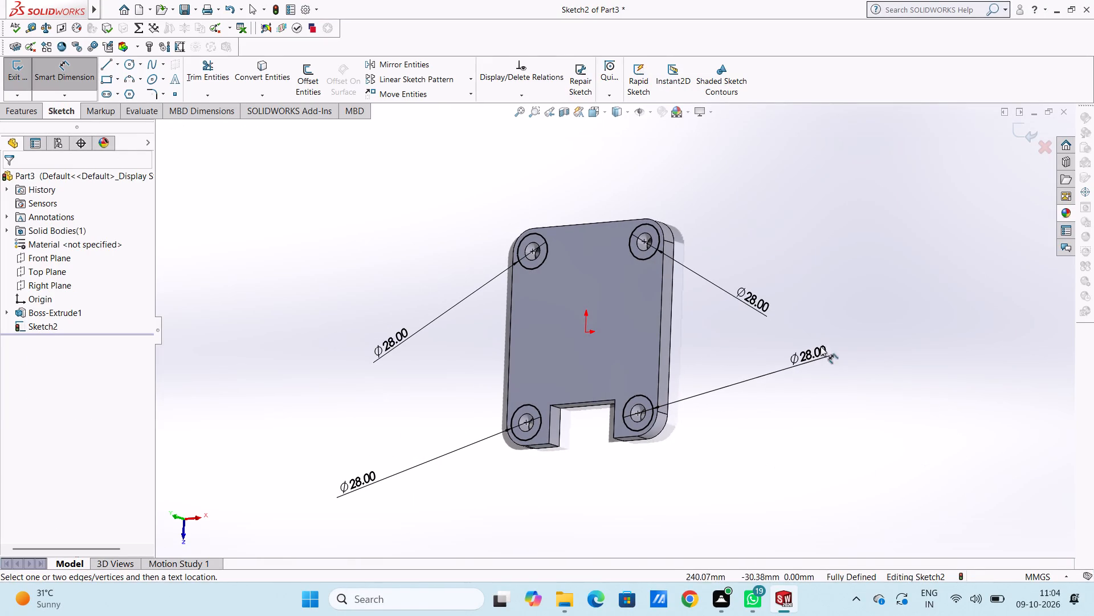
click(66, 70)
click(21, 110)
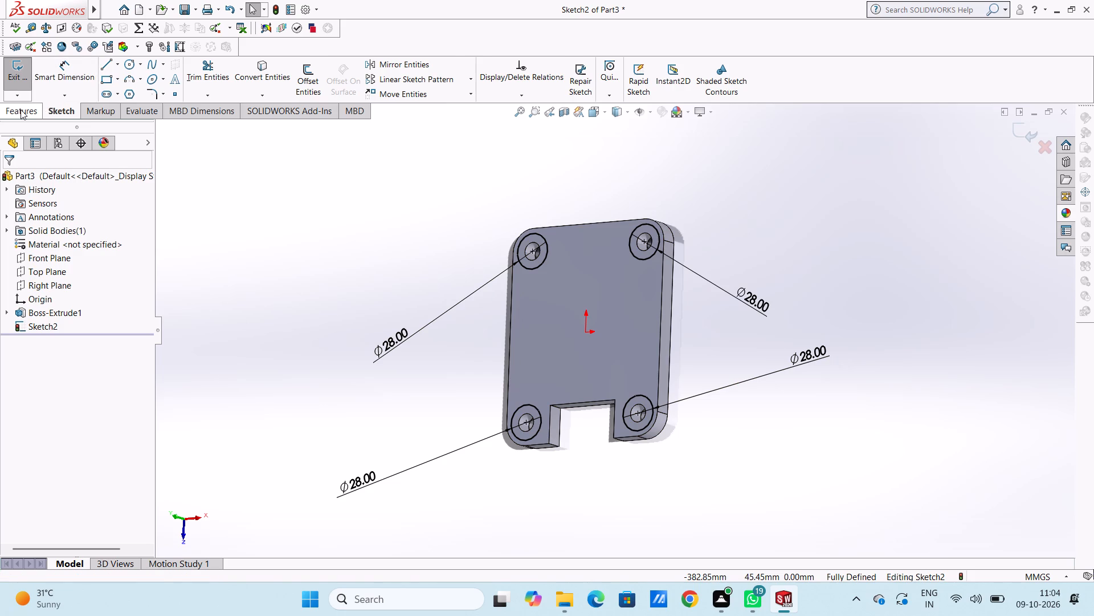
click(202, 70)
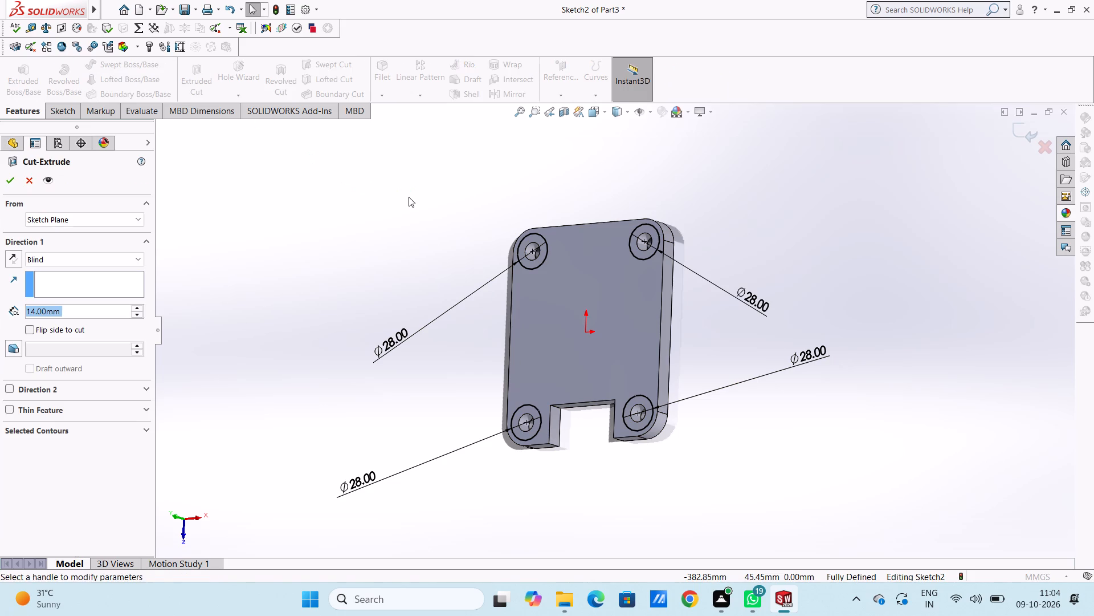
key(2)
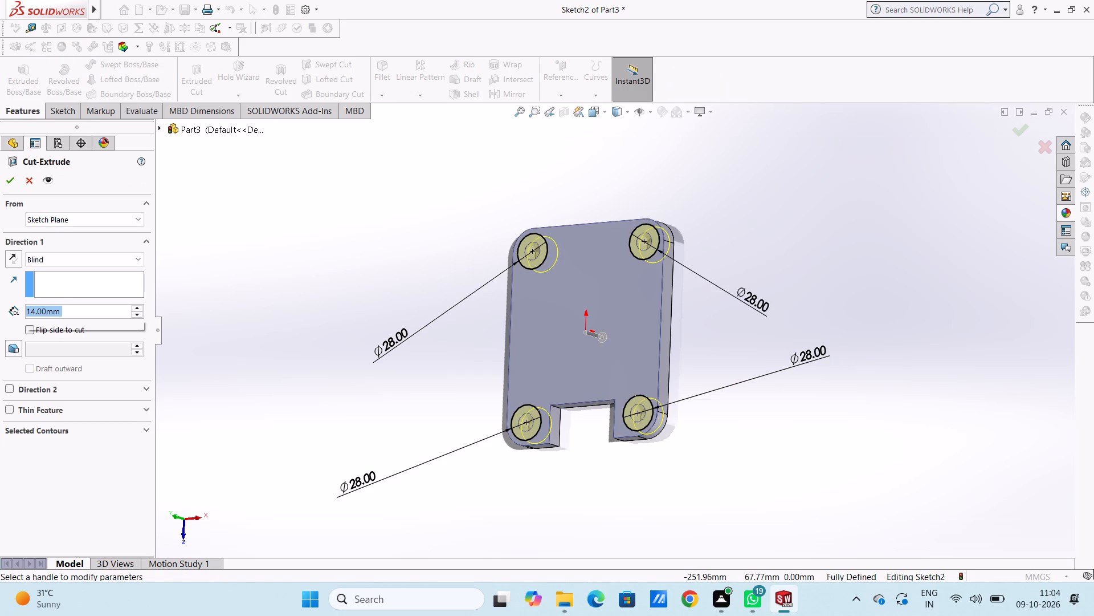
key(Return)
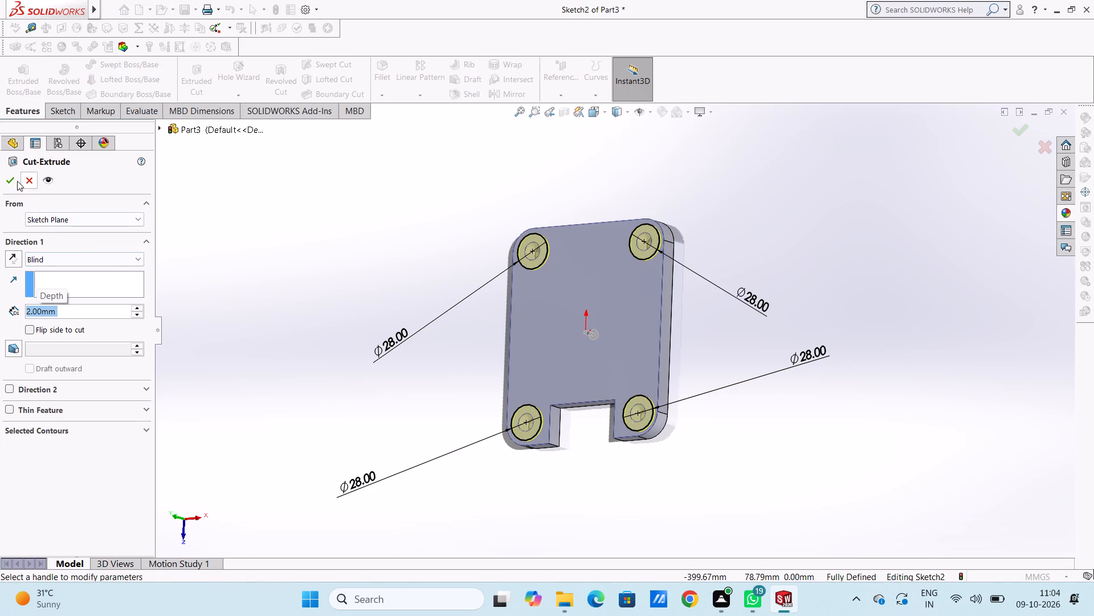
click(11, 176)
click(267, 271)
Start a new sketch on the plate's top face, seen from the Top view.
middle_drag(288, 285, 296, 287)
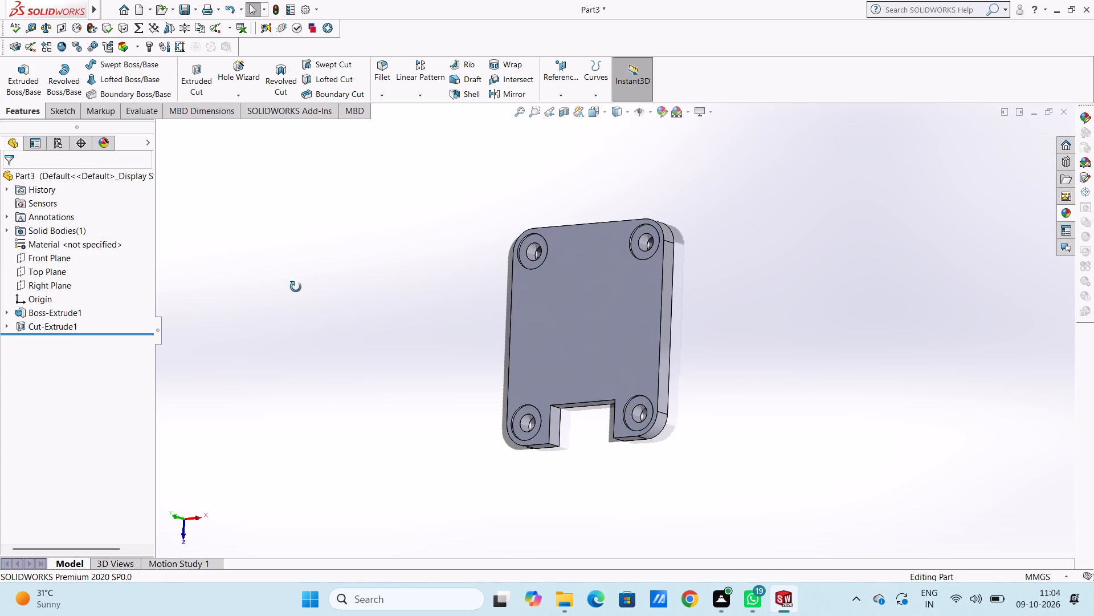
middle_drag(296, 287, 382, 248)
middle_drag(397, 379, 348, 325)
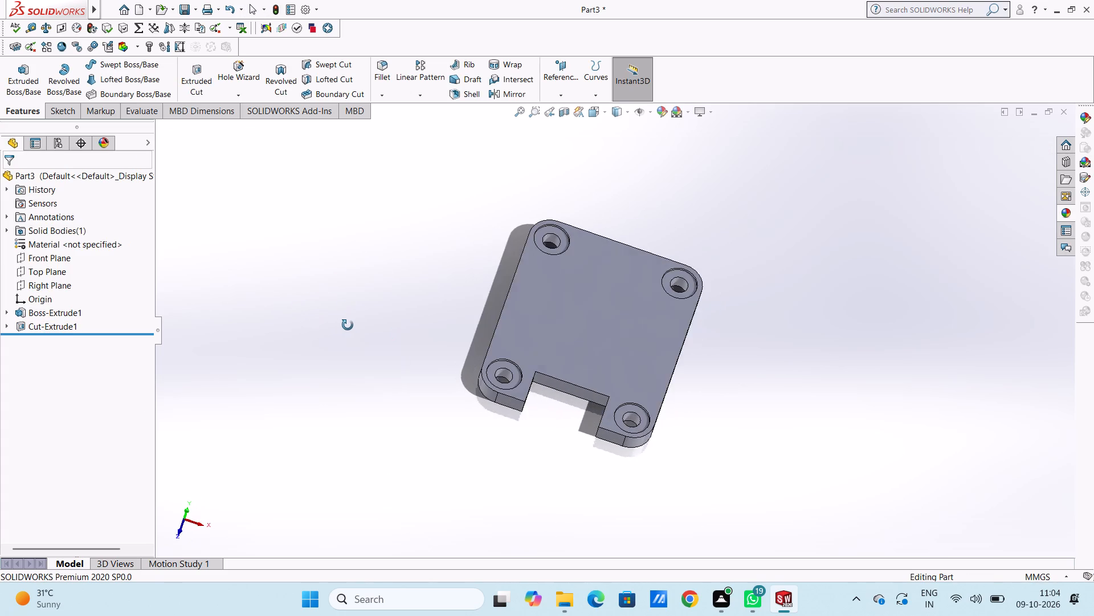
middle_drag(348, 325, 349, 327)
middle_click(349, 327)
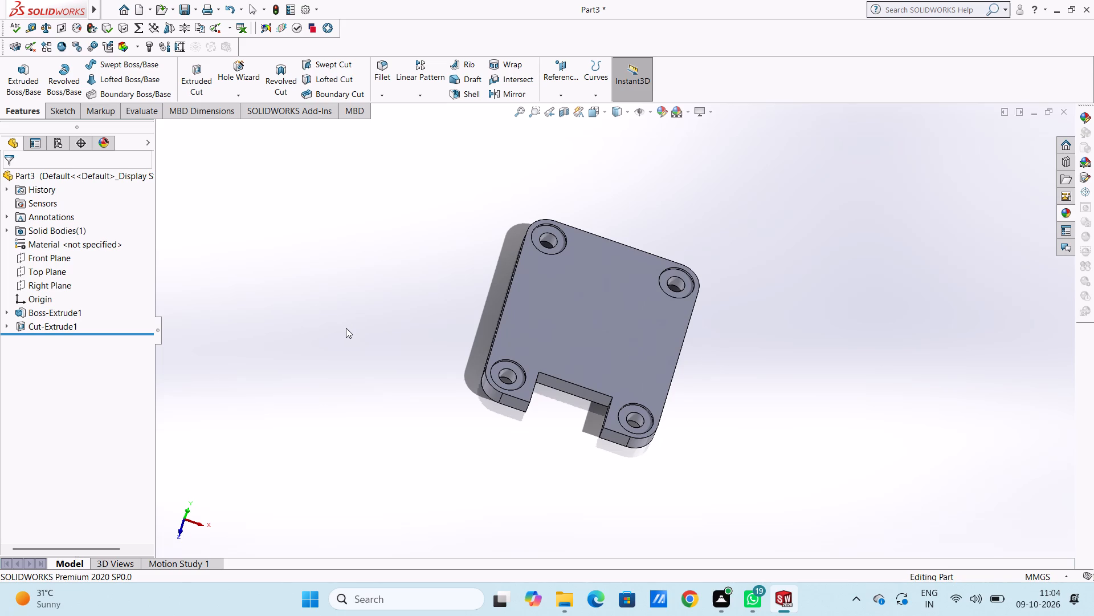
key(ctrl+5)
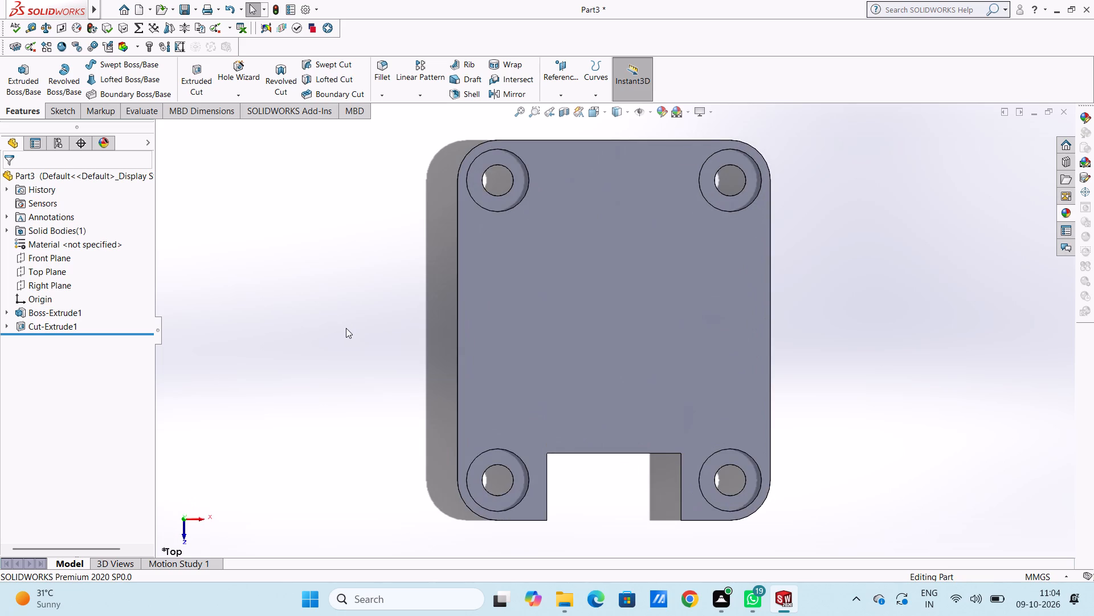
scroll(346, 328, up, 4)
click(583, 369)
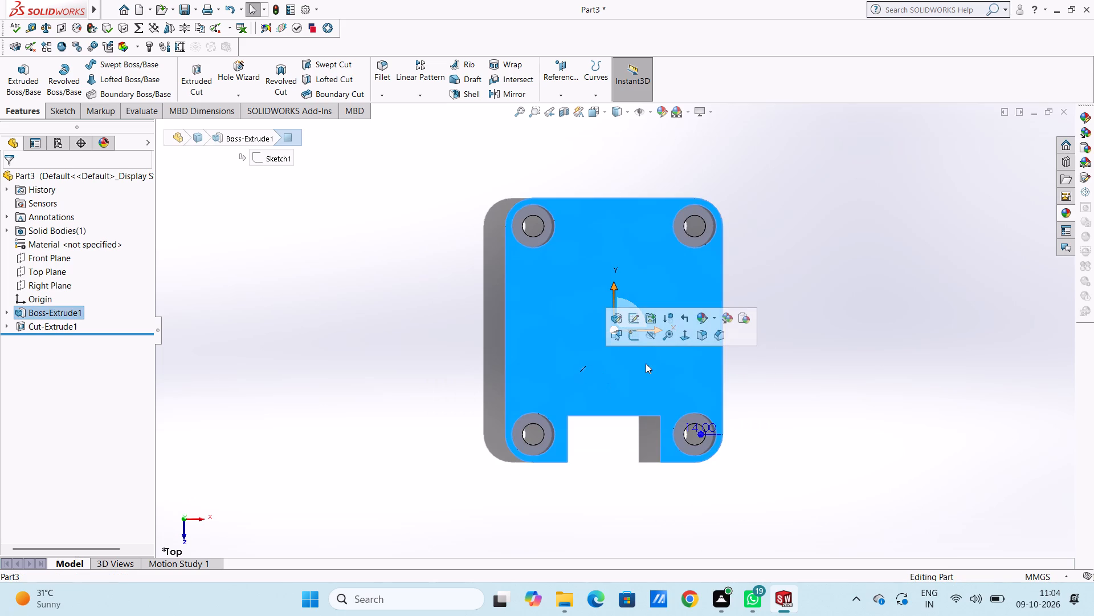
click(634, 338)
click(428, 379)
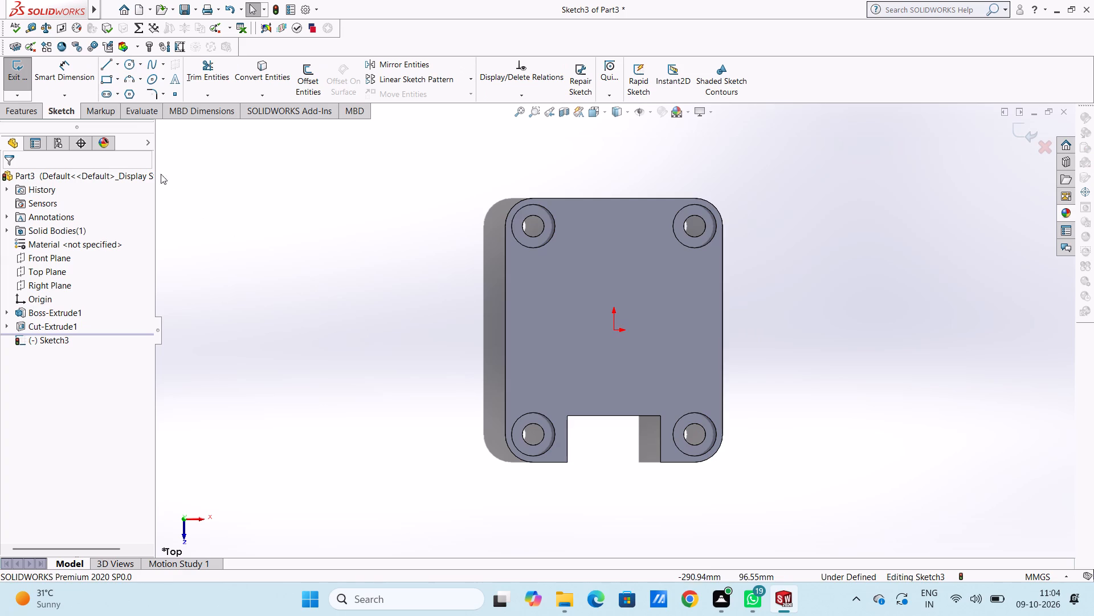
Draw a corner rectangle about 85 x 33 mm on the plate face, between the origin and the notch.
click(105, 76)
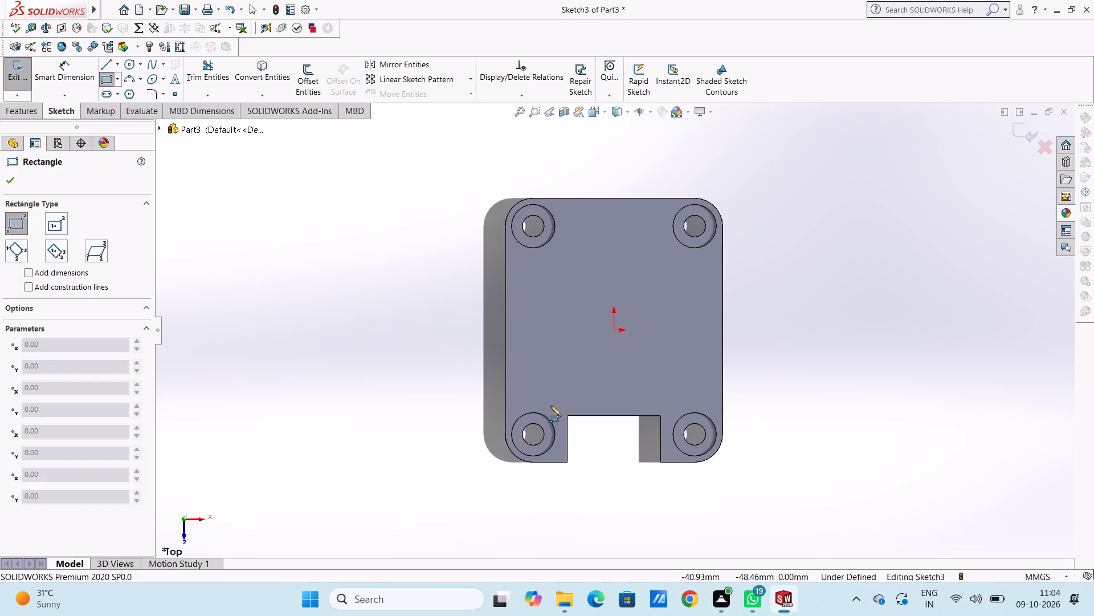
click(550, 406)
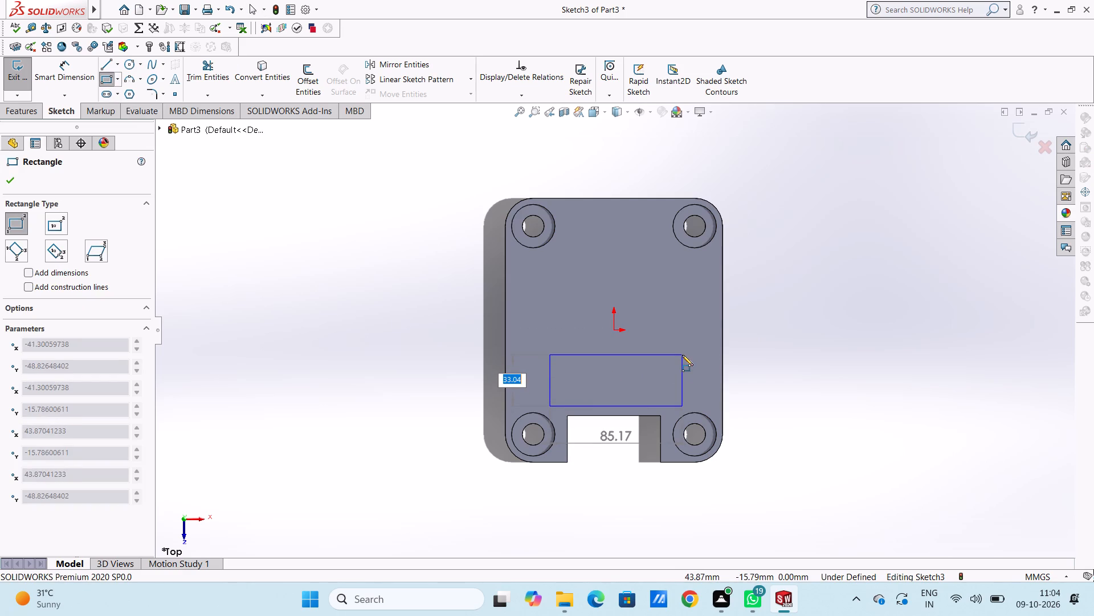
click(683, 355)
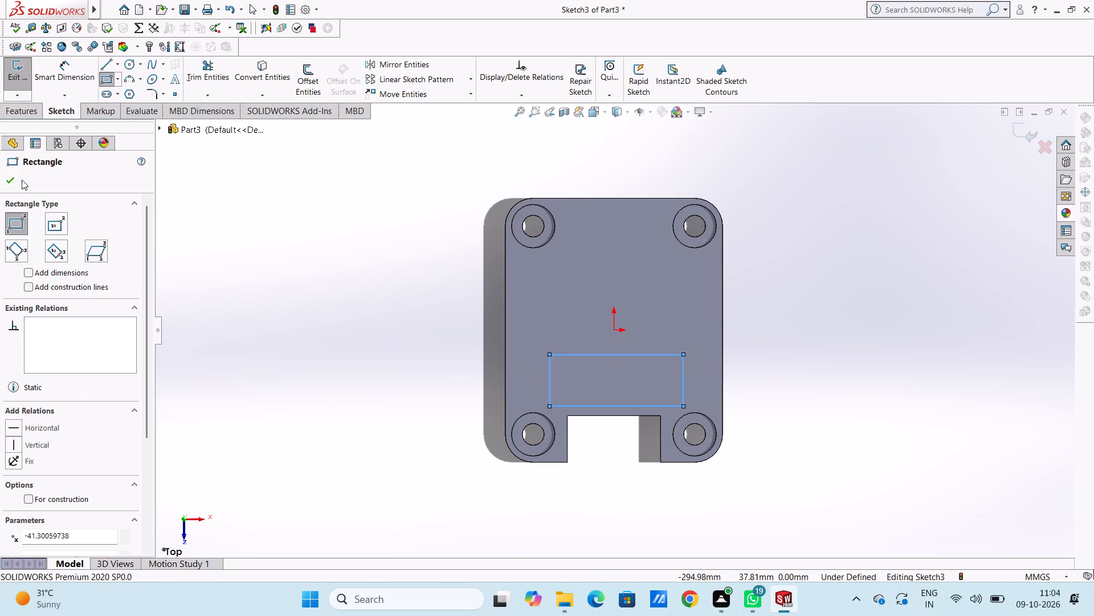
click(14, 180)
Dimension the rectangle's vertical side and set it to 32 mm.
click(63, 78)
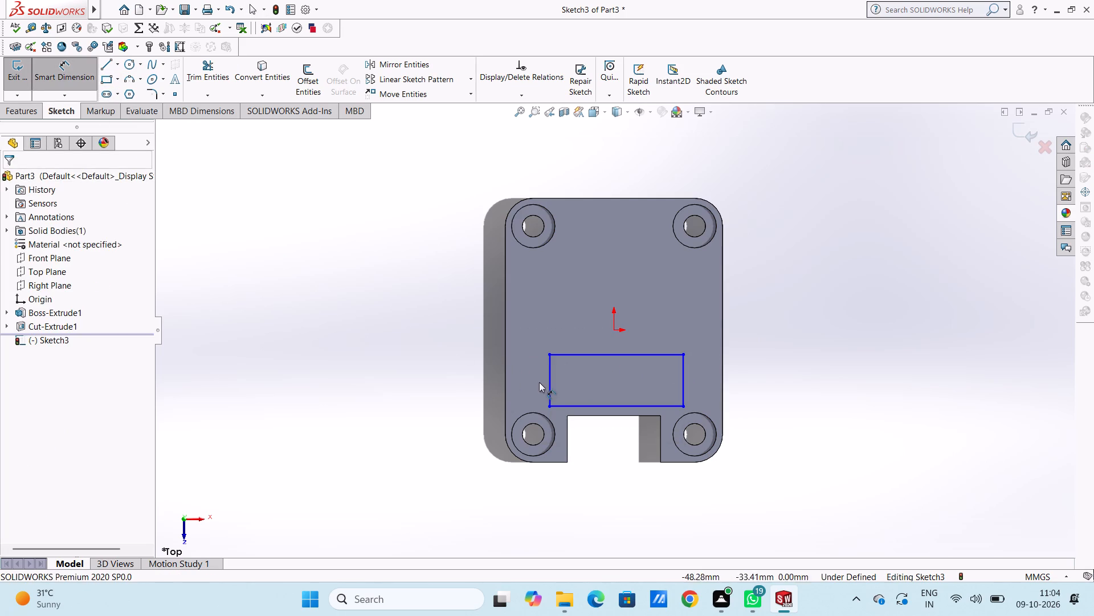
click(549, 379)
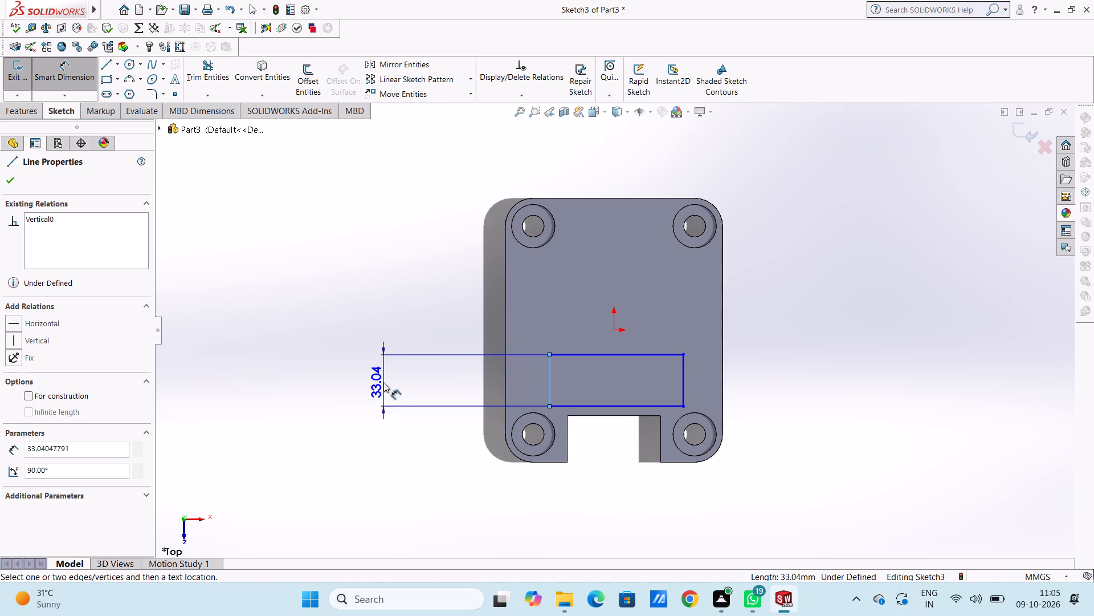
click(383, 382)
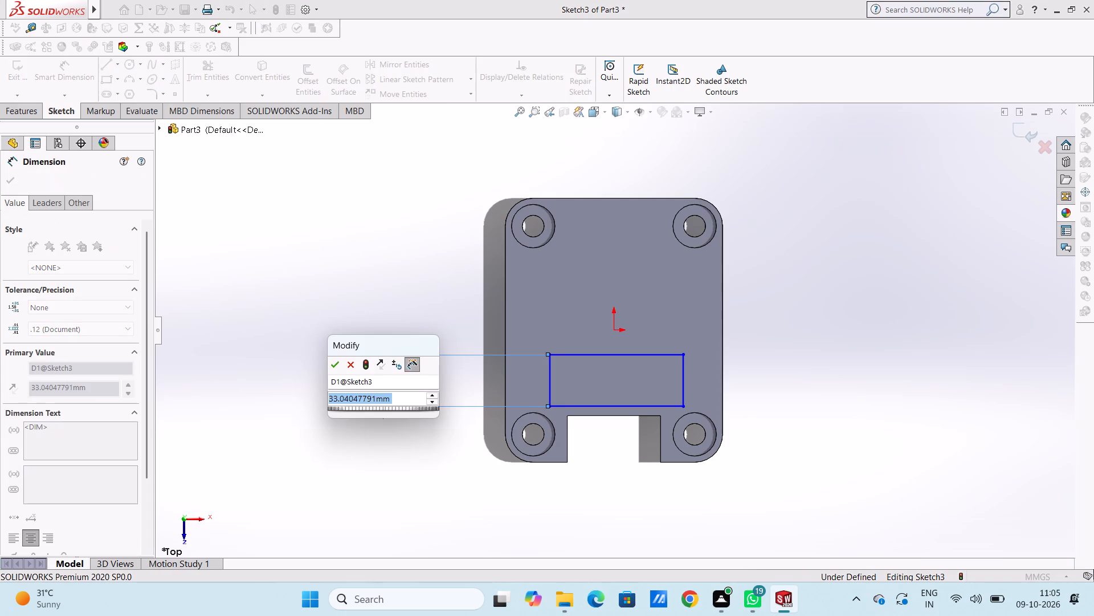
text(32)
key(Return)
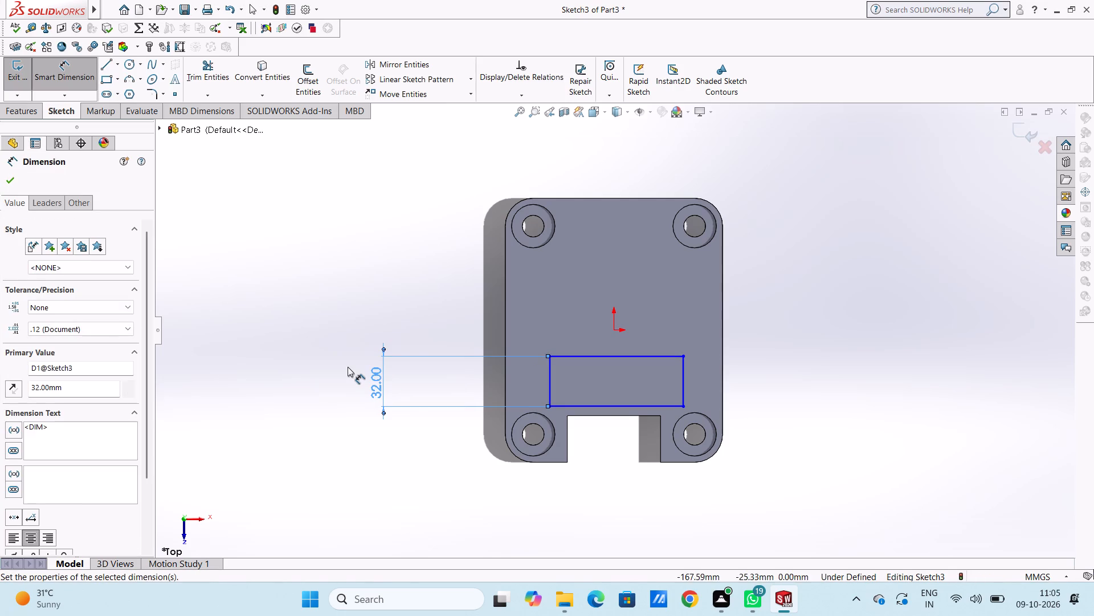
click(348, 367)
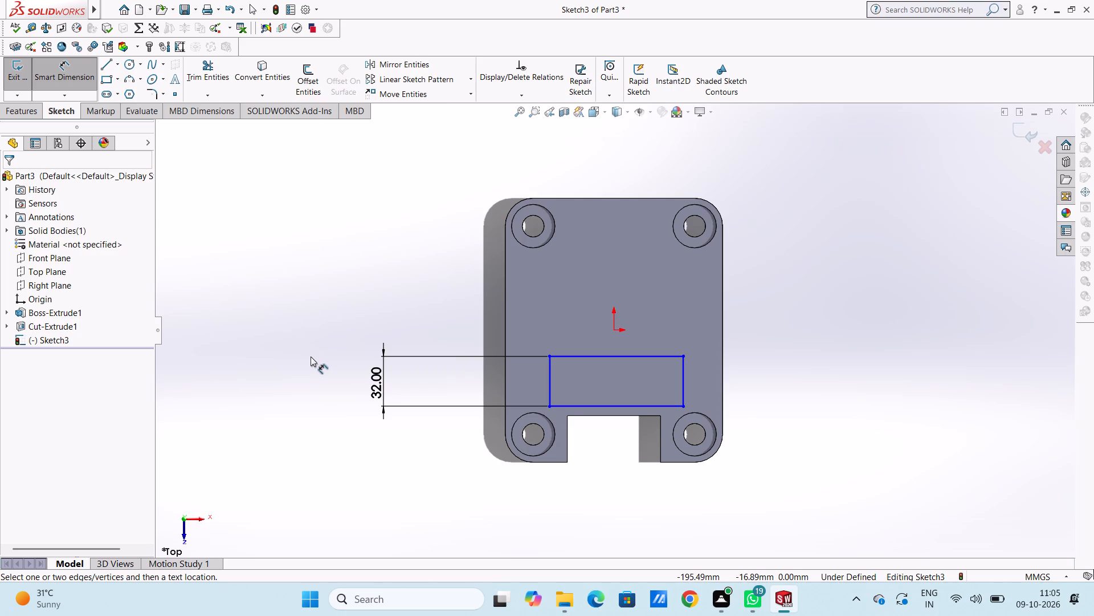
scroll(311, 356, up, 3)
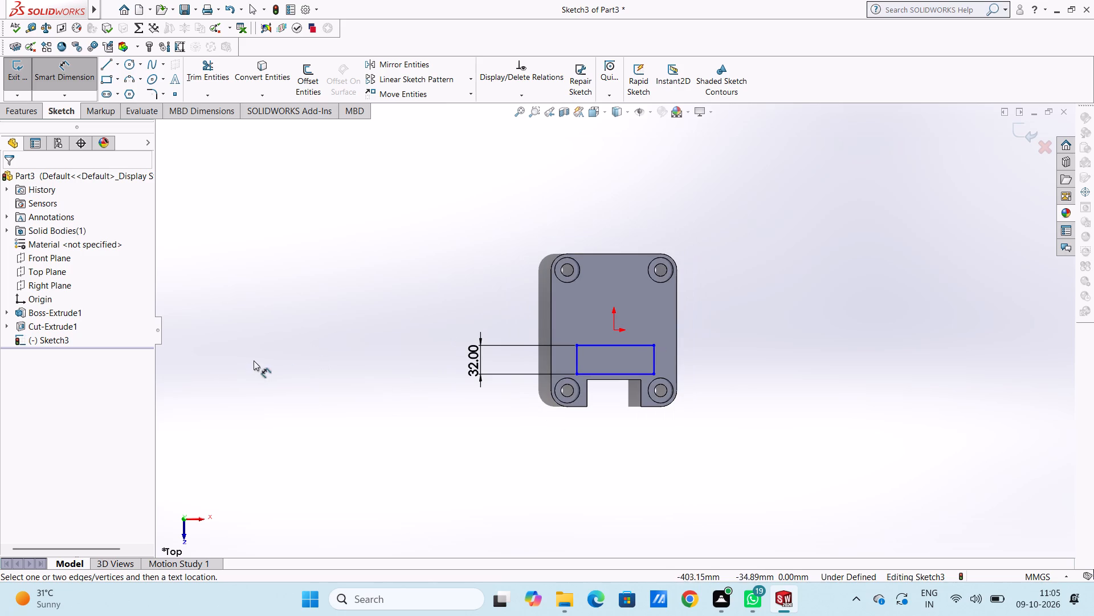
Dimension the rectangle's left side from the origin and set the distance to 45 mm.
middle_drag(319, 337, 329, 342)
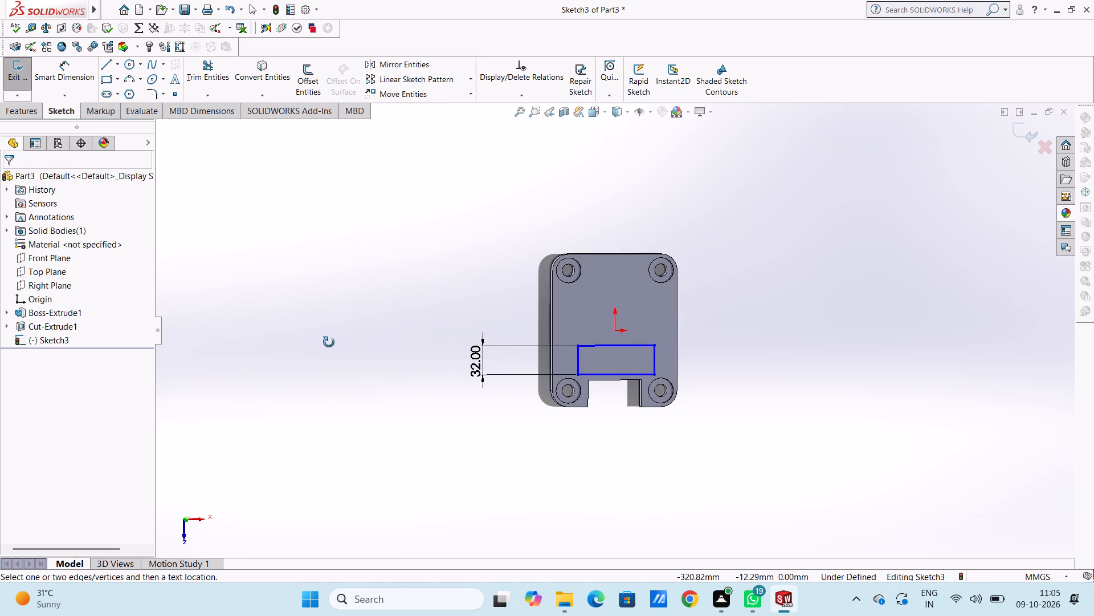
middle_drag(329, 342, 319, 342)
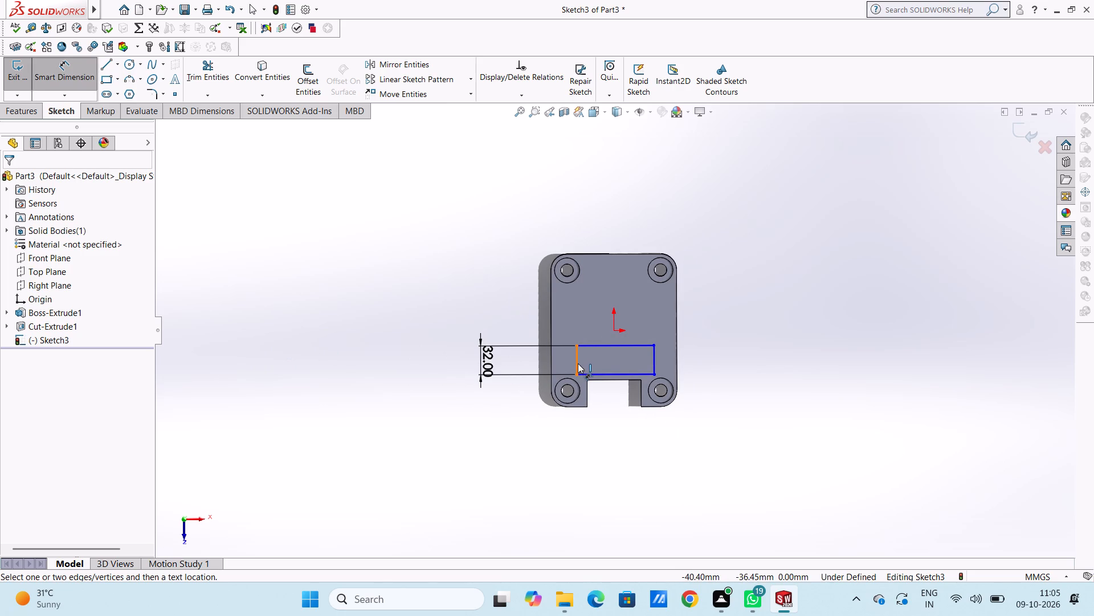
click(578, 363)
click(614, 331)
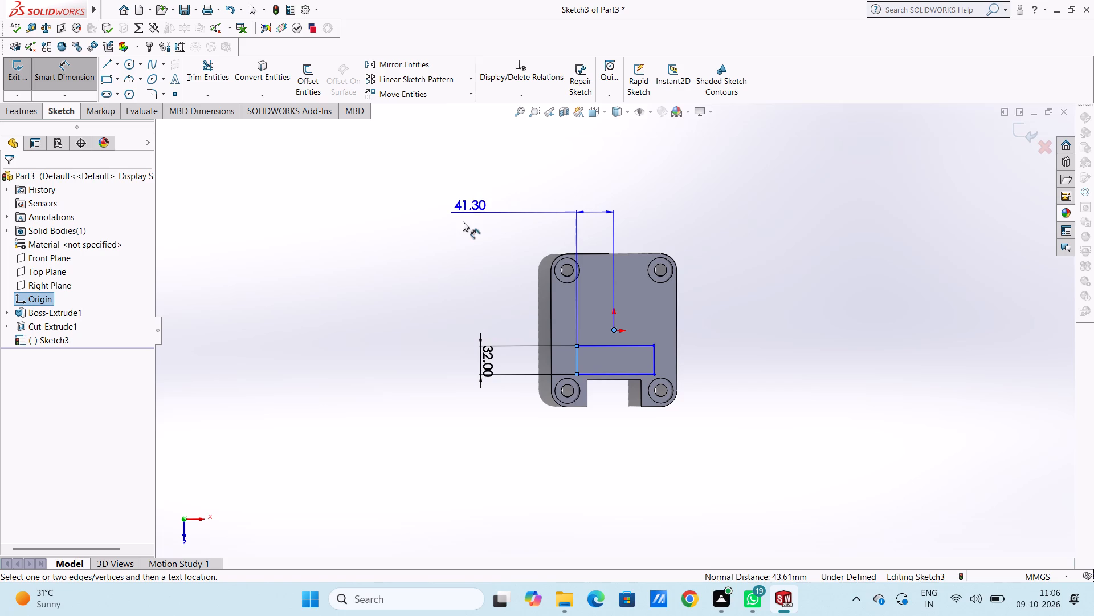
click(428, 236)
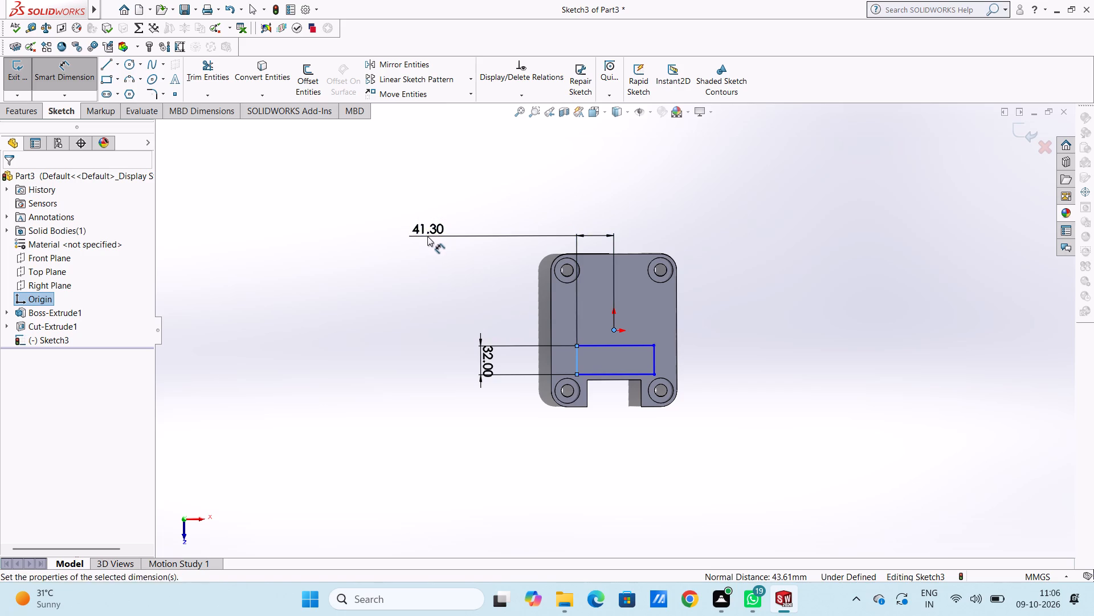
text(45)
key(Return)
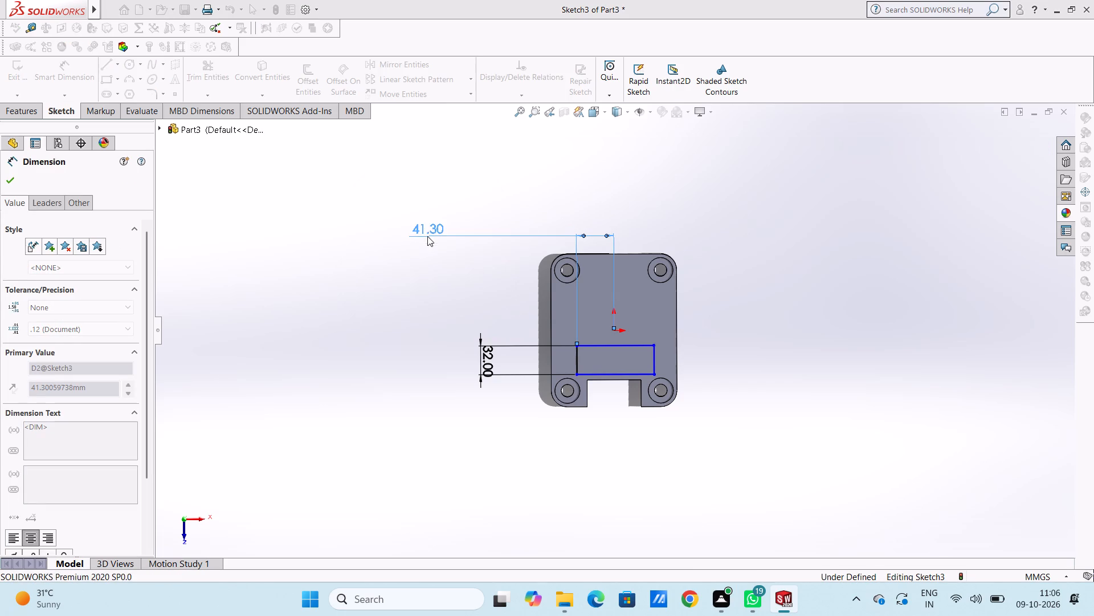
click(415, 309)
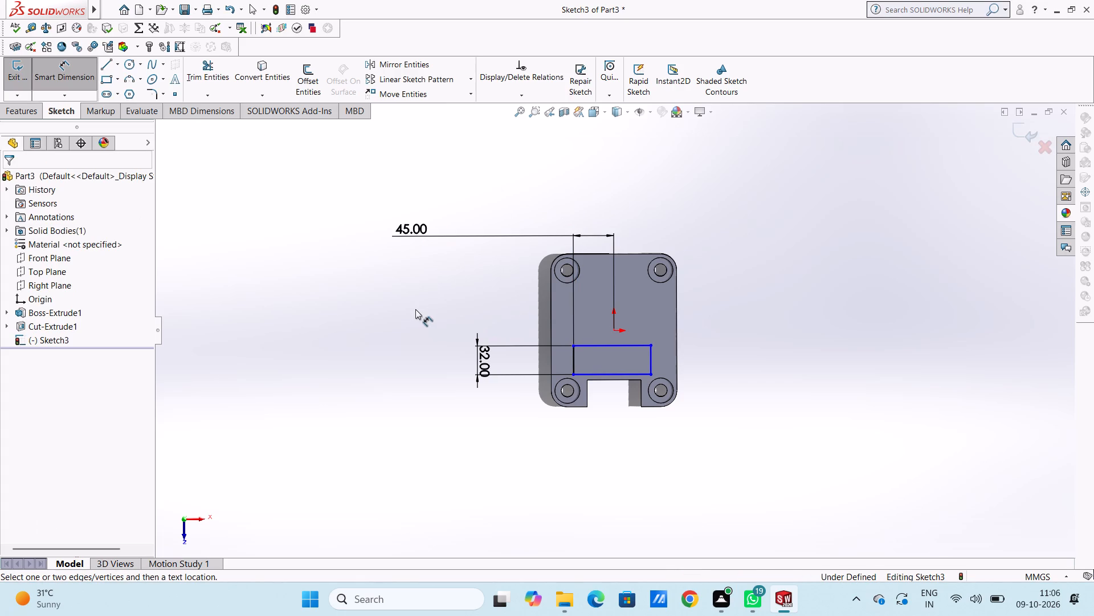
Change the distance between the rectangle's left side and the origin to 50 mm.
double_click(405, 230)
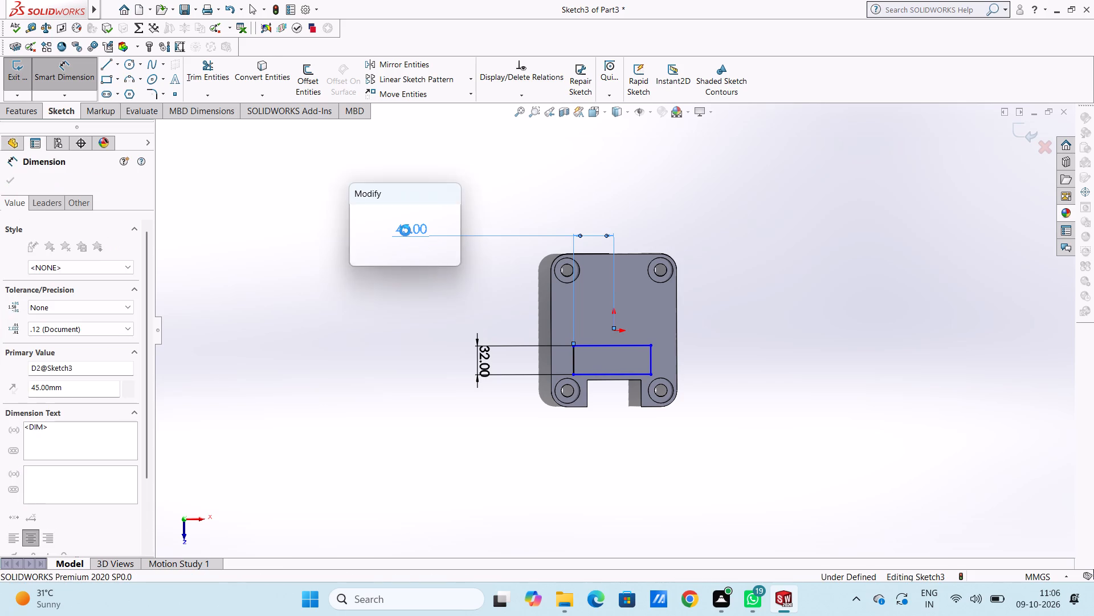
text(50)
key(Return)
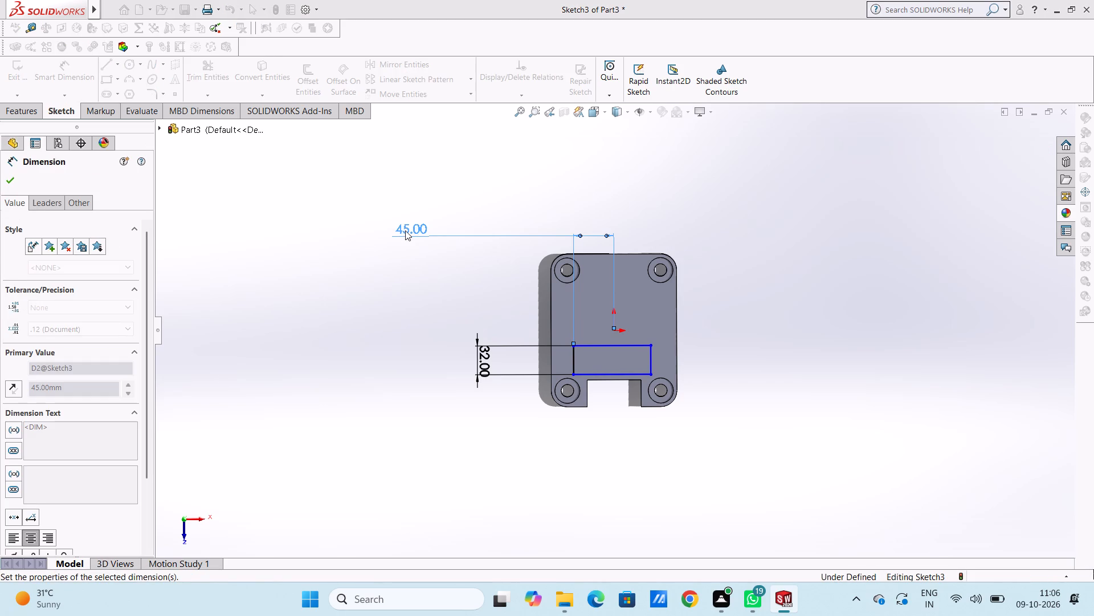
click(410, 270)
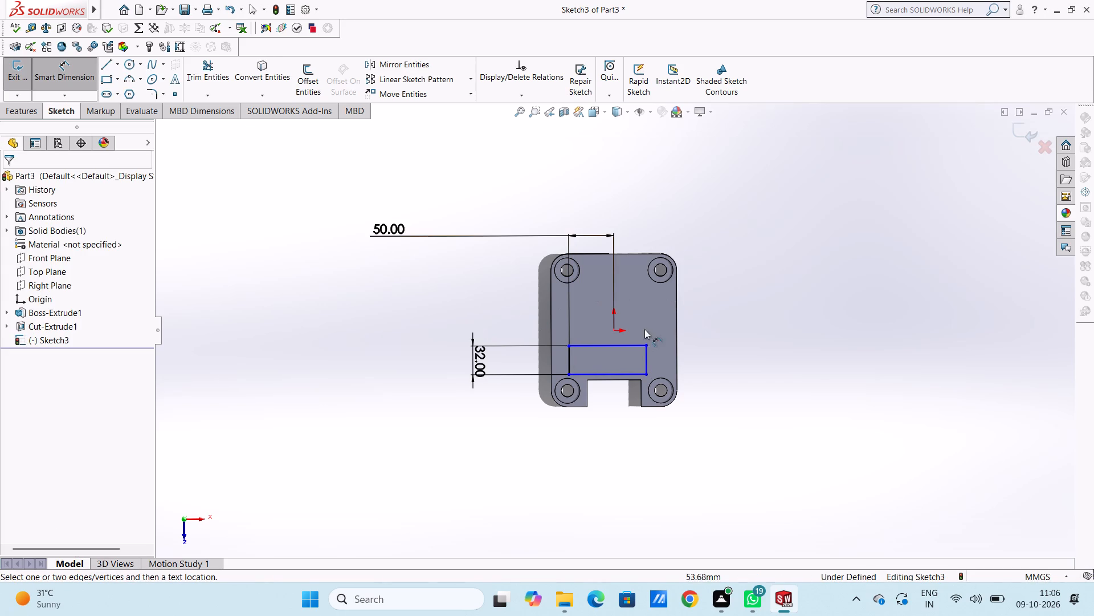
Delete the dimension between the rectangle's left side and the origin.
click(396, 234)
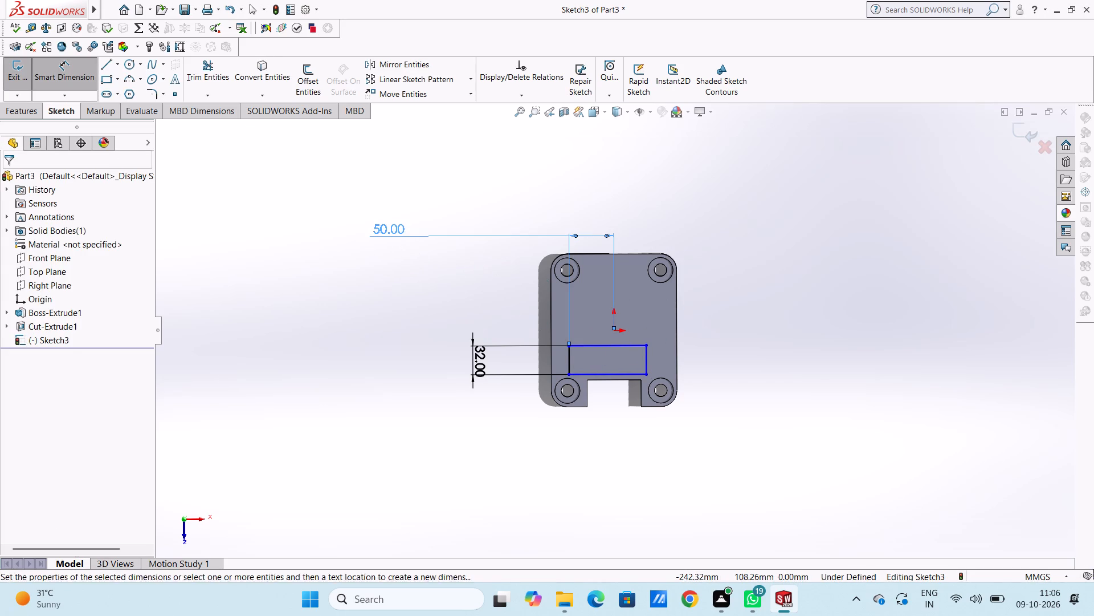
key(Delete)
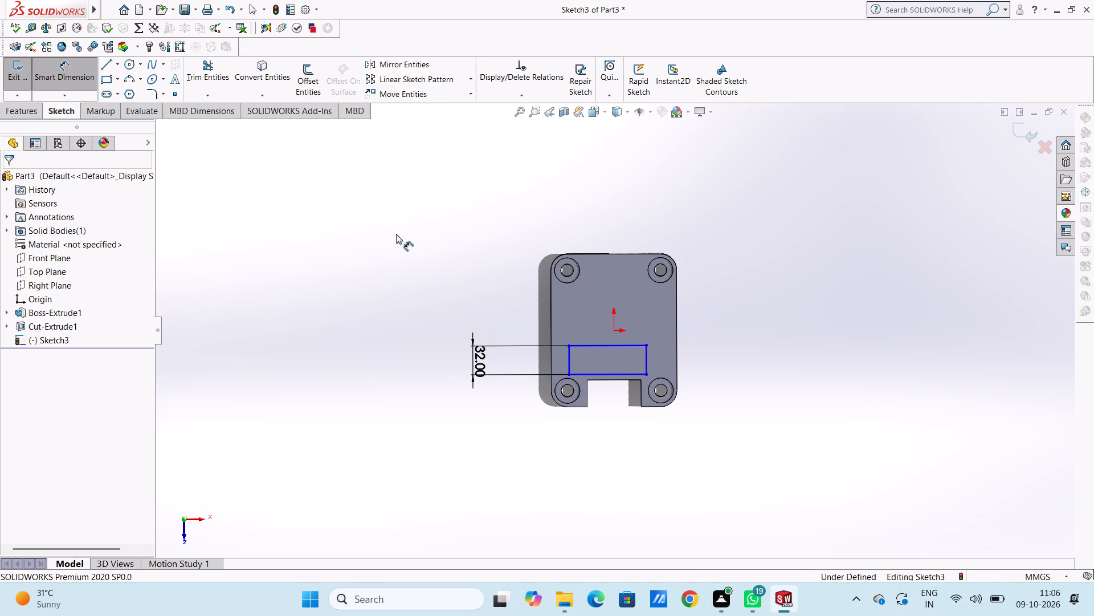
Dimension the rectangle's width between its two vertical sides and set it to 120 mm.
click(572, 365)
click(648, 355)
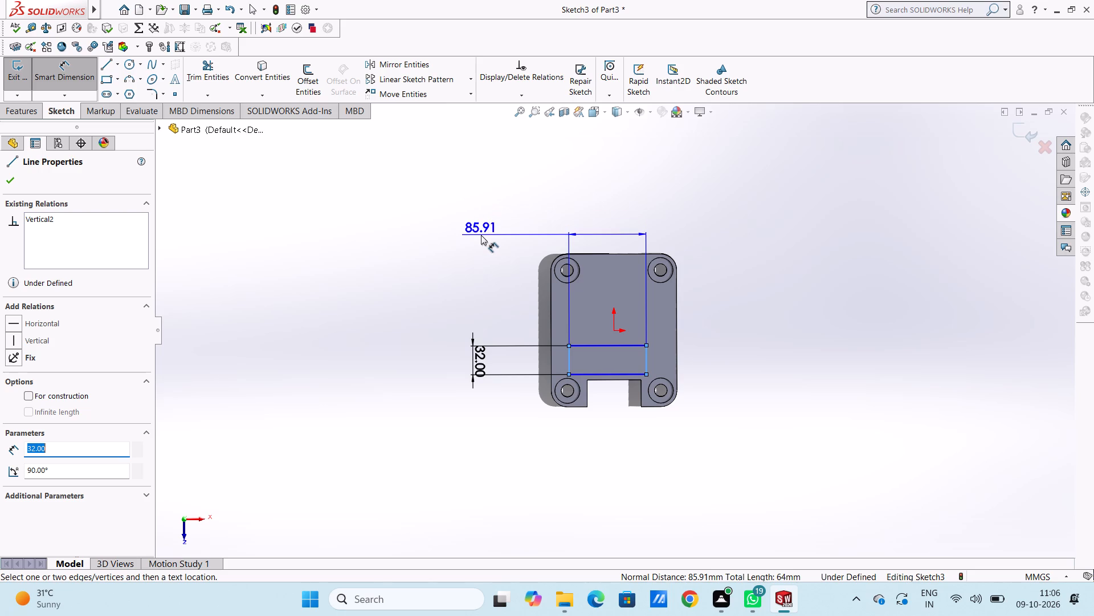
click(469, 205)
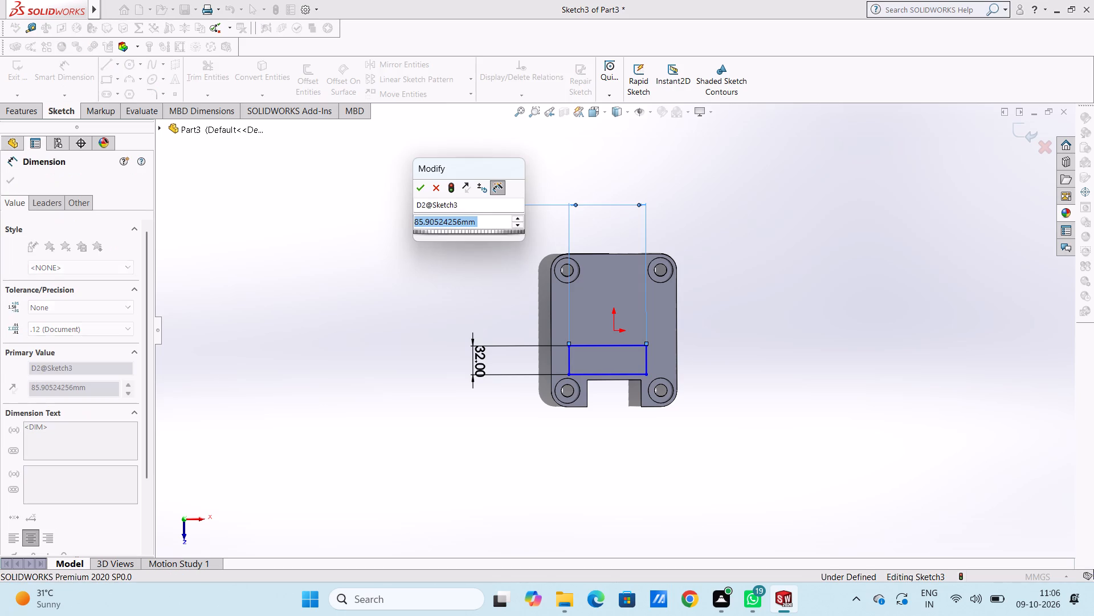
text(120)
key(Return)
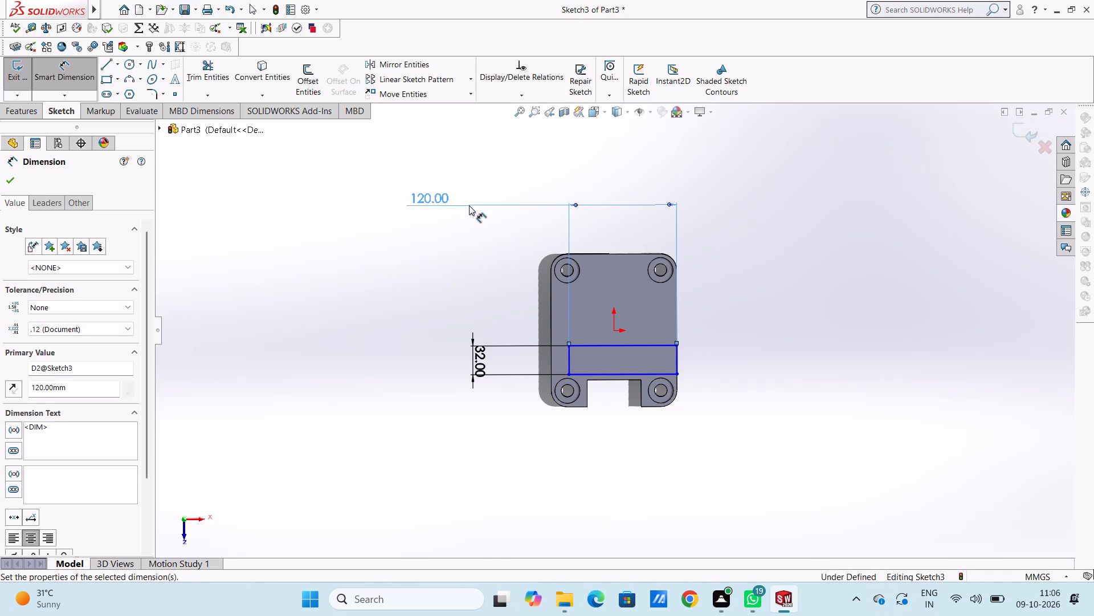
click(460, 248)
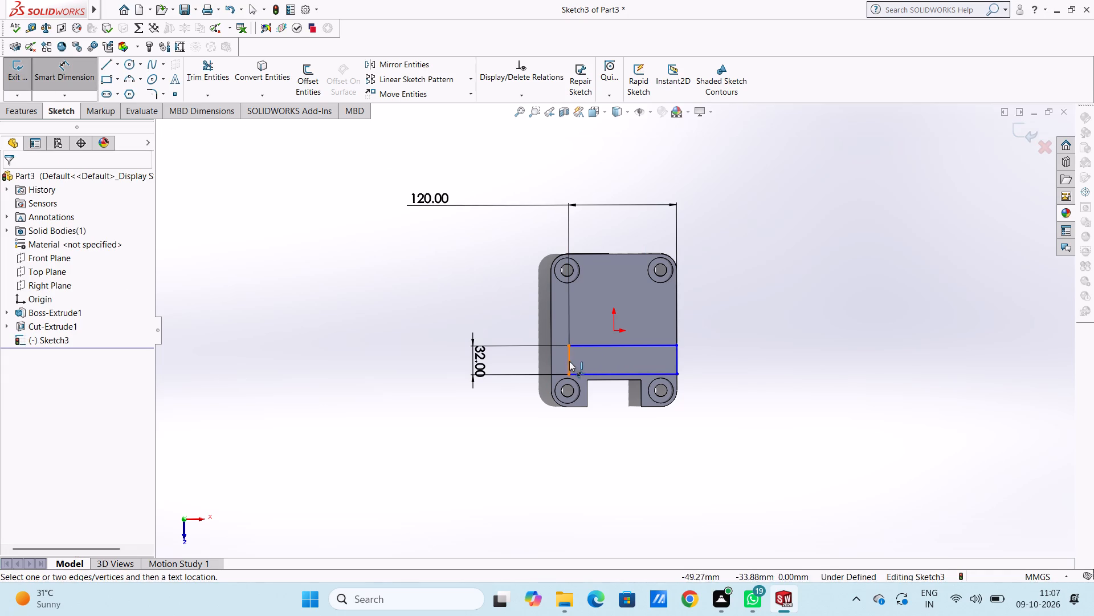
Dimension the rectangle's left side from the origin and set the distance to 60 mm.
click(569, 361)
click(614, 331)
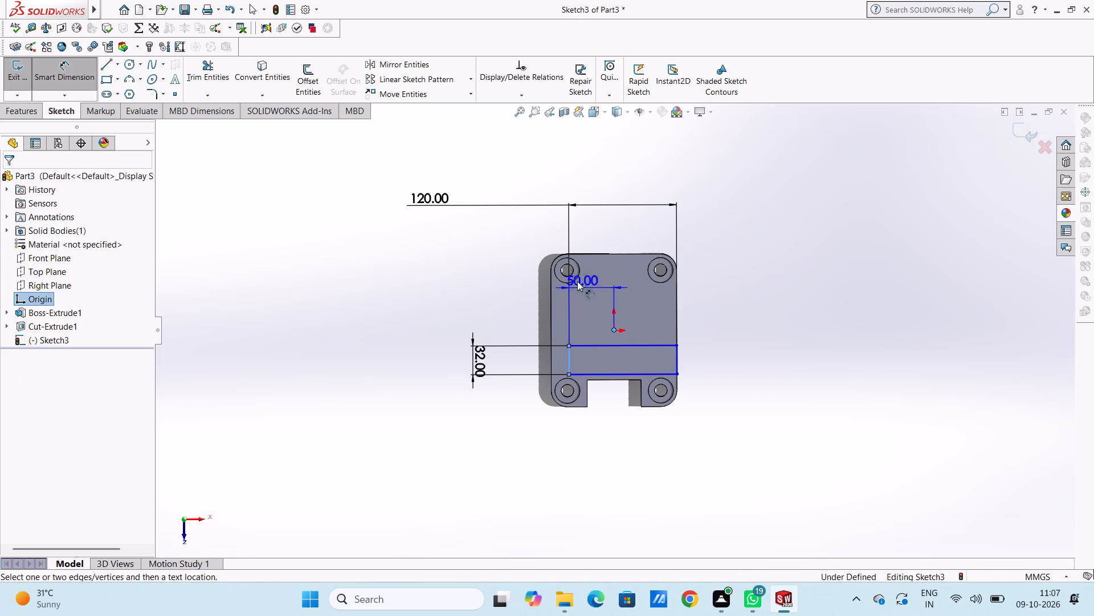
click(526, 164)
text(60)
key(Return)
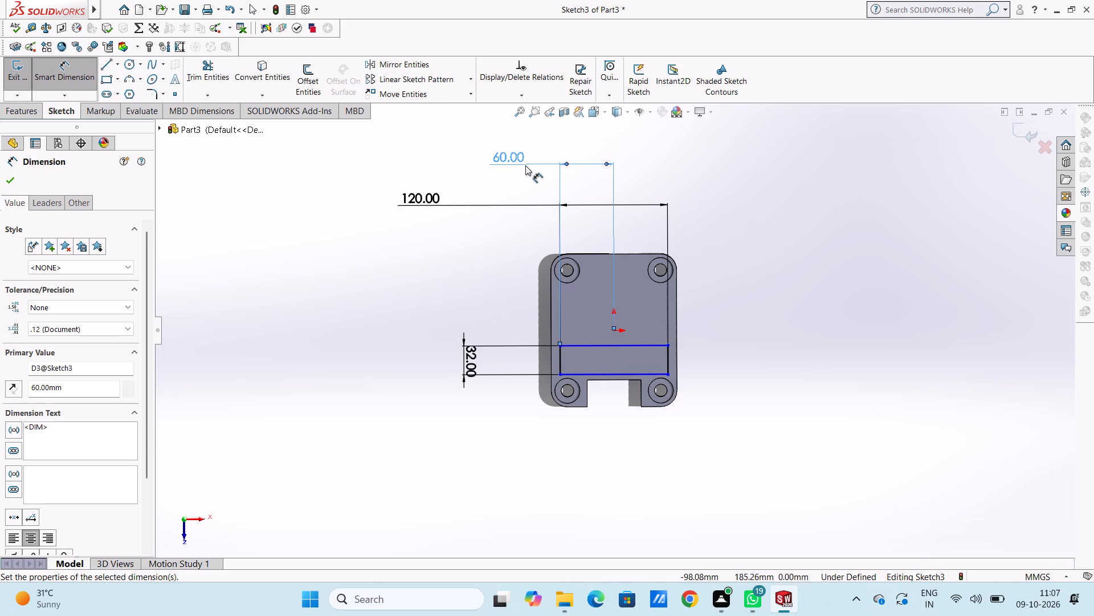
click(462, 295)
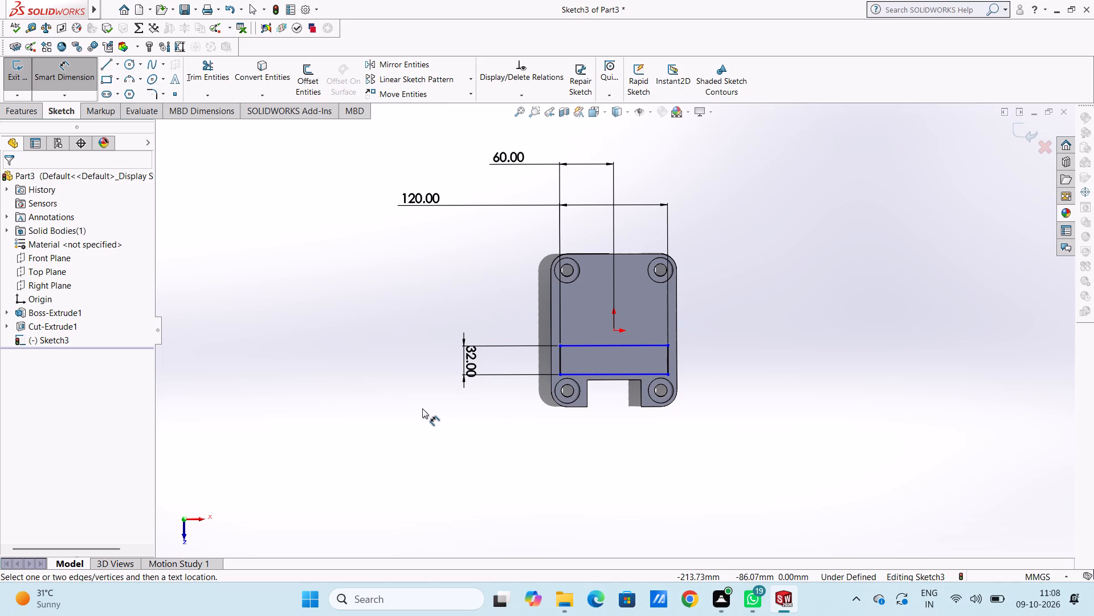
Dimension the gap between the rectangle's lower side and the notch's inner edge and set it to 6 mm.
click(597, 376)
click(603, 380)
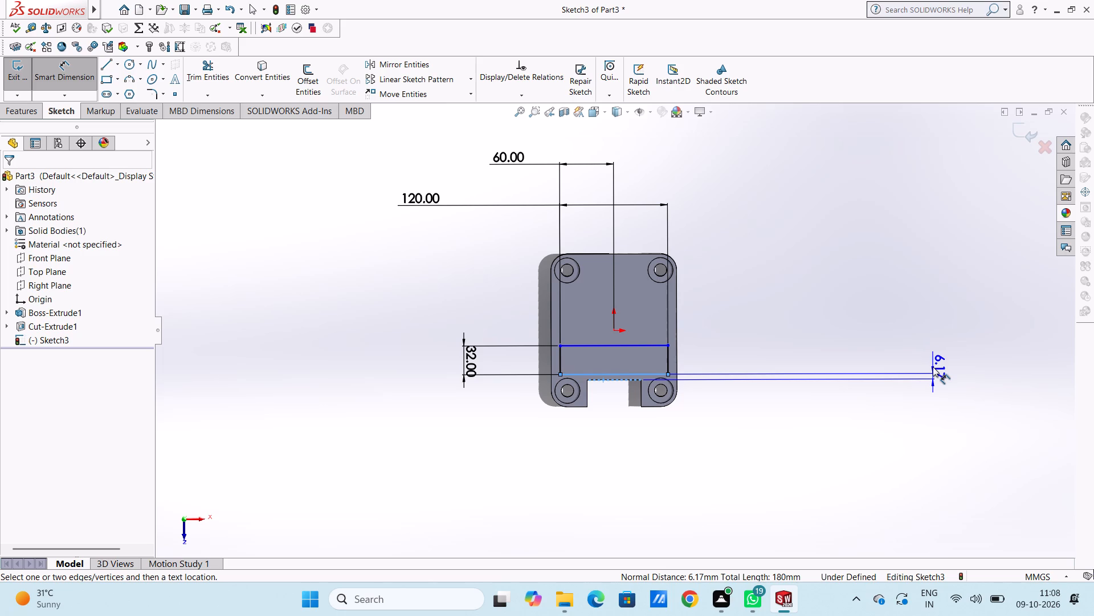
click(933, 367)
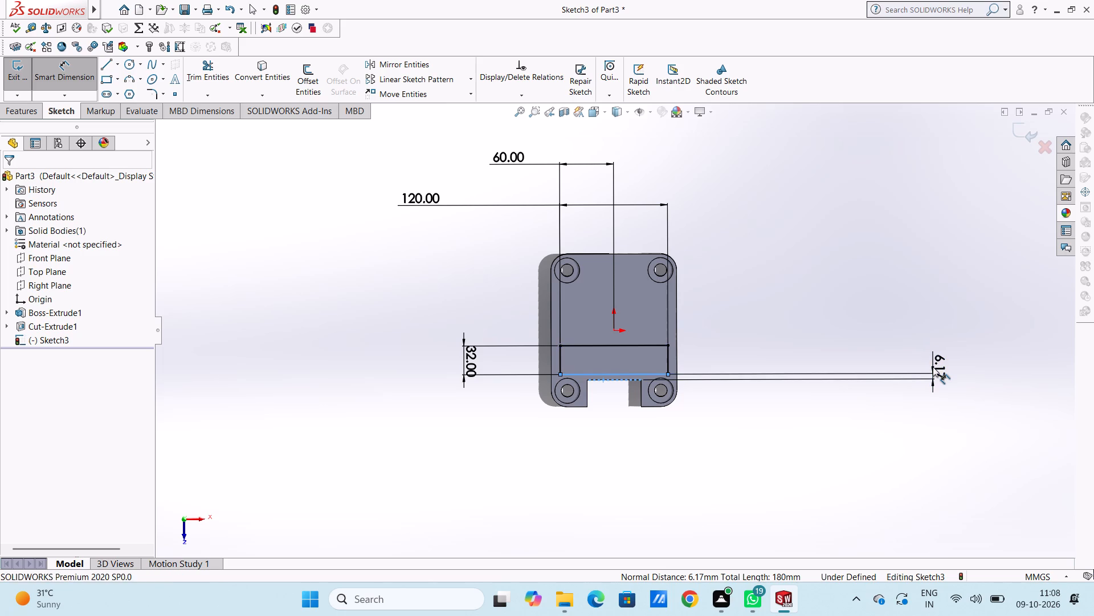
key(6)
key(Return)
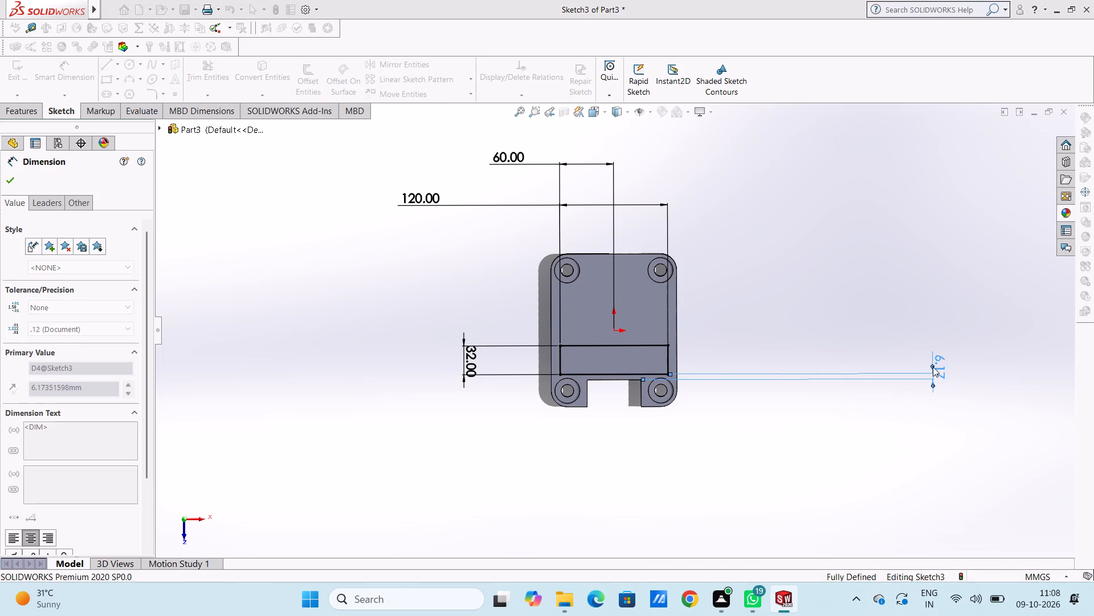
click(889, 337)
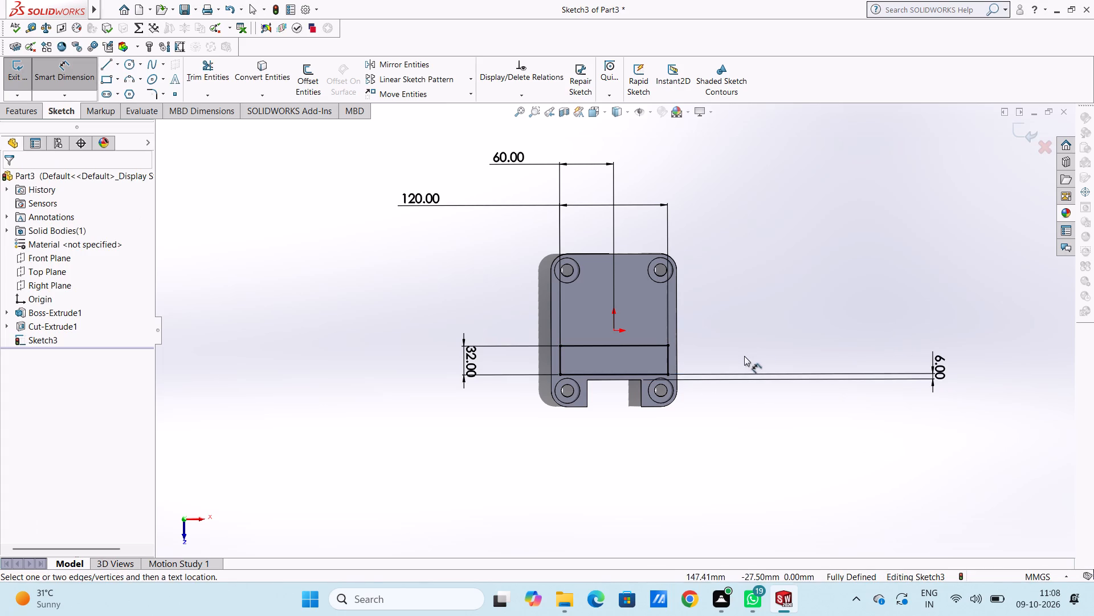
Start a blind Boss-Extrude of the 120 x 32 mm rectangle from the plate's top face and open its depth for editing.
scroll(625, 373, down, 3)
scroll(624, 373, up, 2)
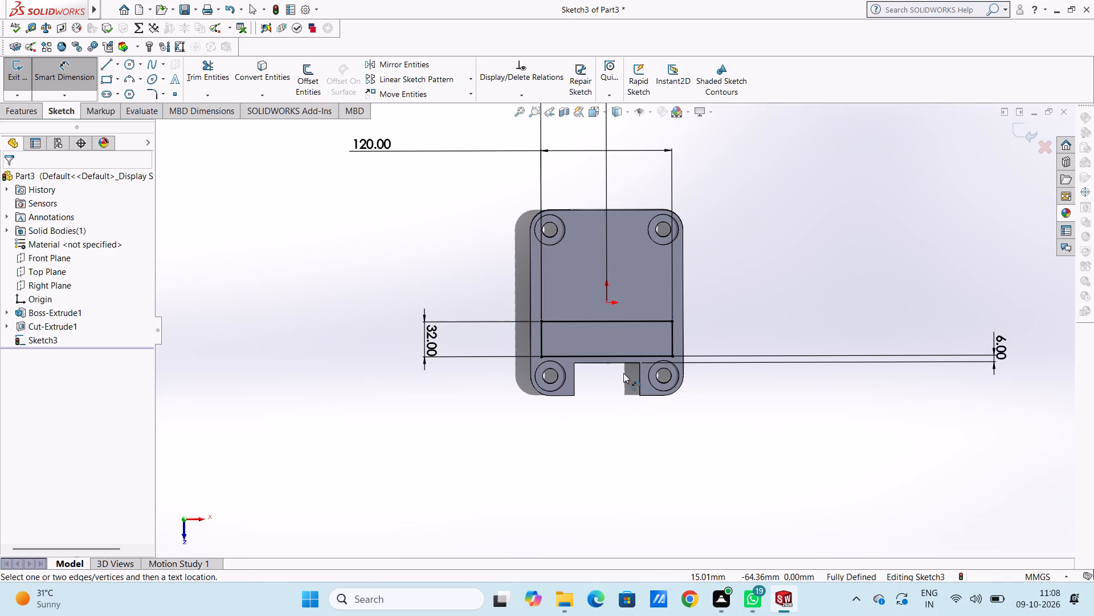
scroll(623, 373, up, 2)
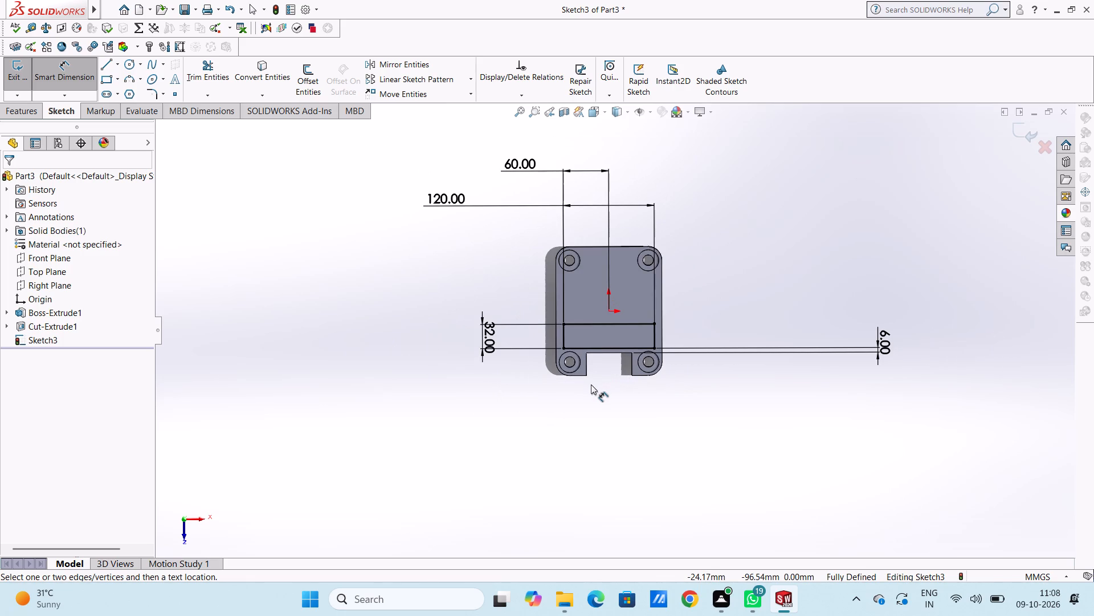
scroll(679, 333, down, 3)
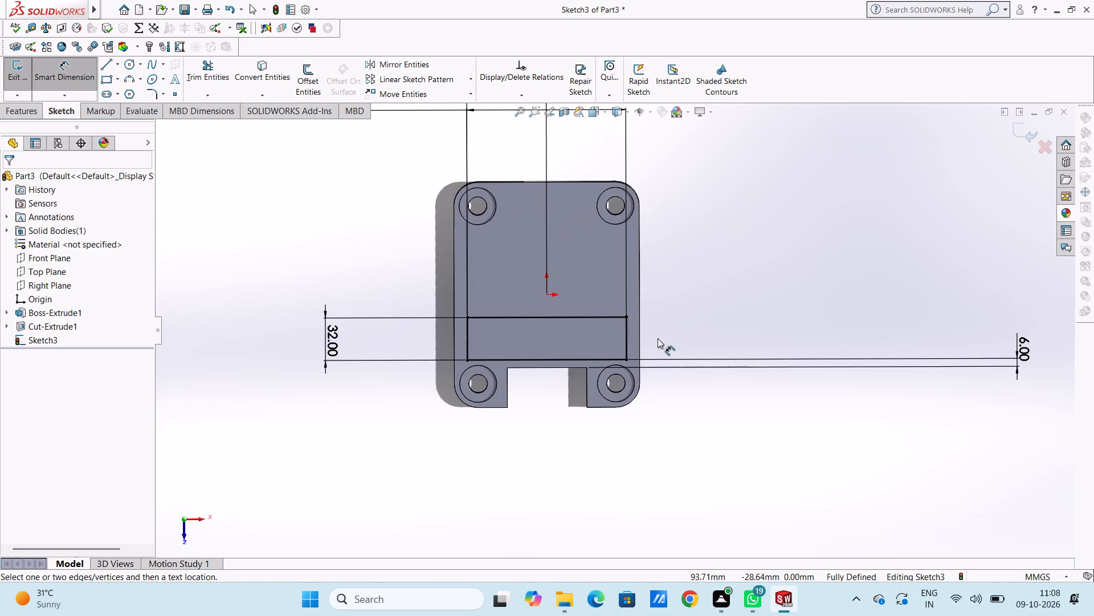
middle_drag(345, 388, 358, 177)
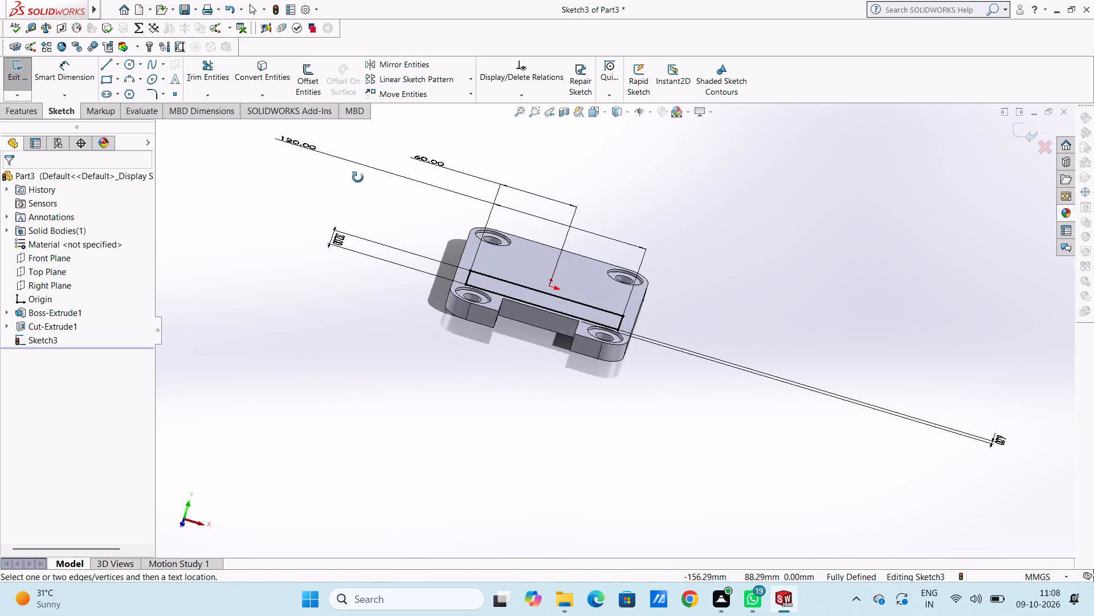
middle_drag(358, 177, 327, 256)
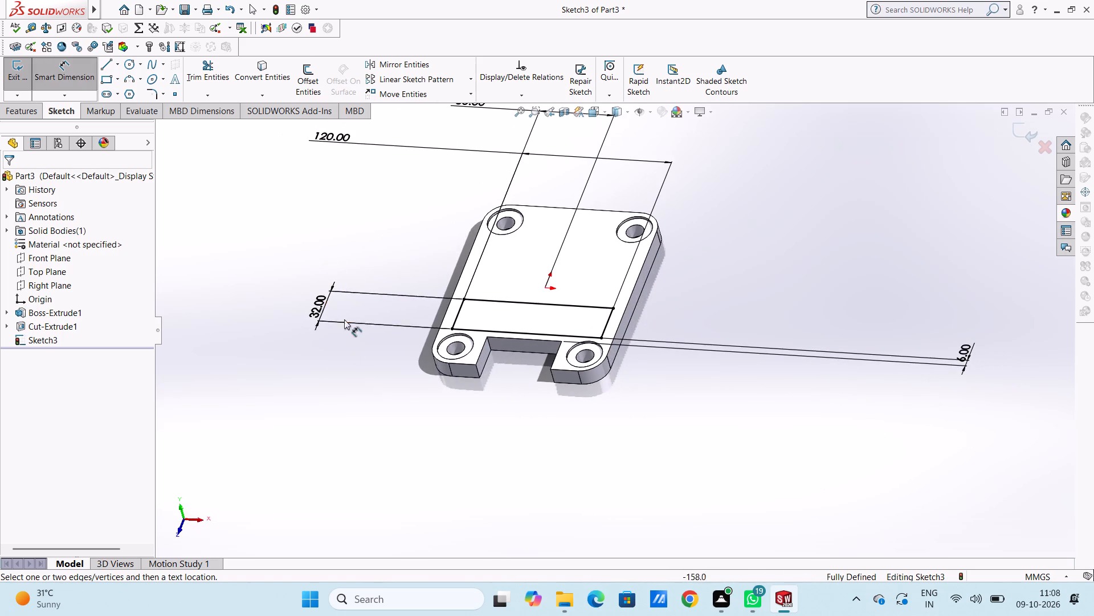
middle_drag(394, 377, 368, 371)
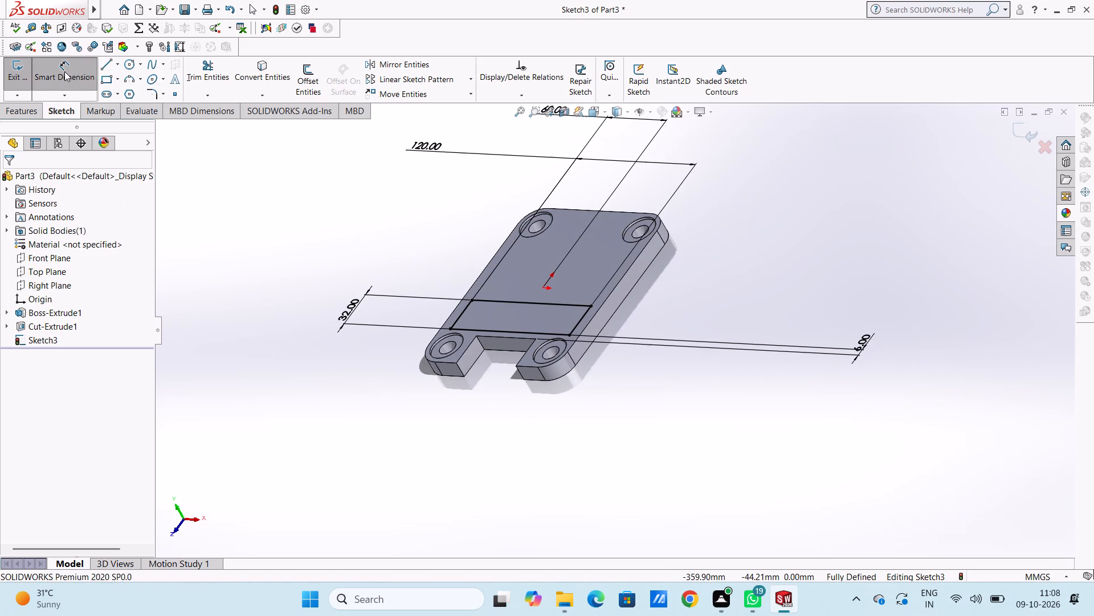
click(64, 79)
click(30, 111)
click(27, 86)
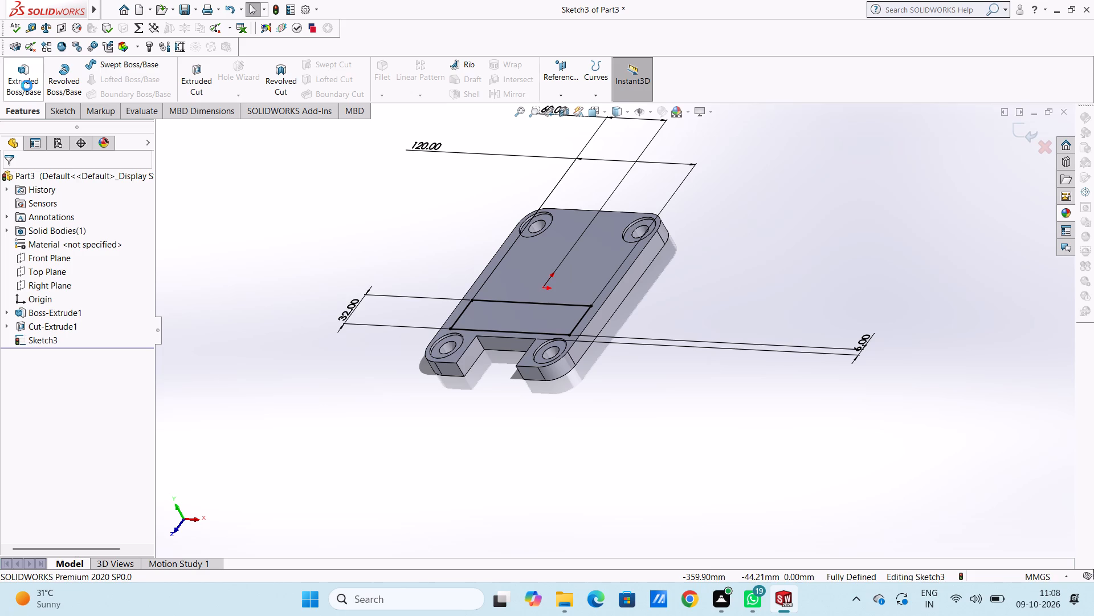
scroll(204, 235, up, 3)
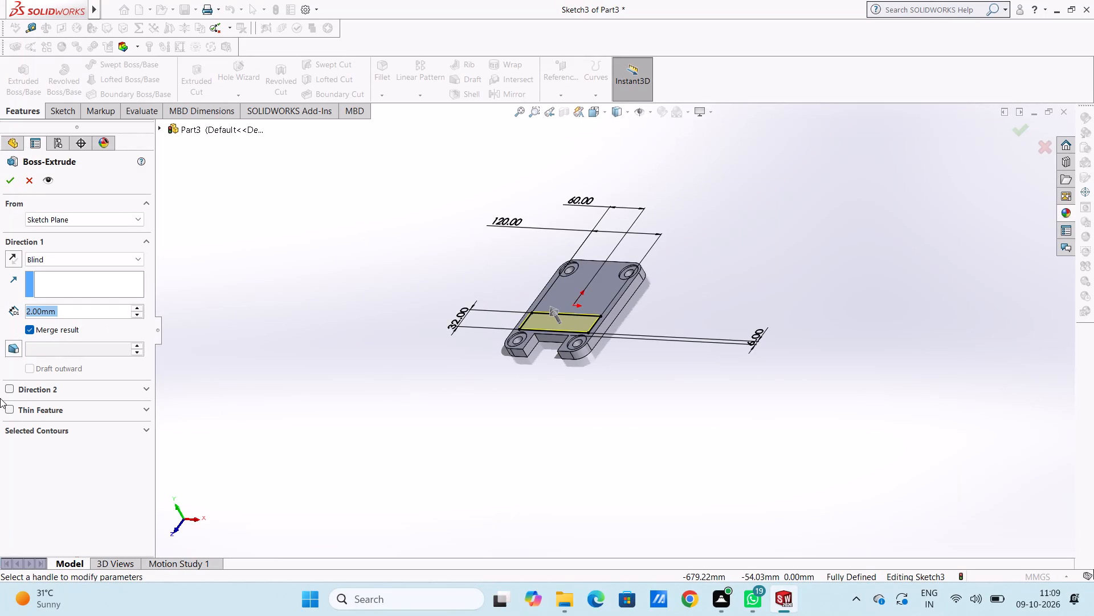
double_click(83, 310)
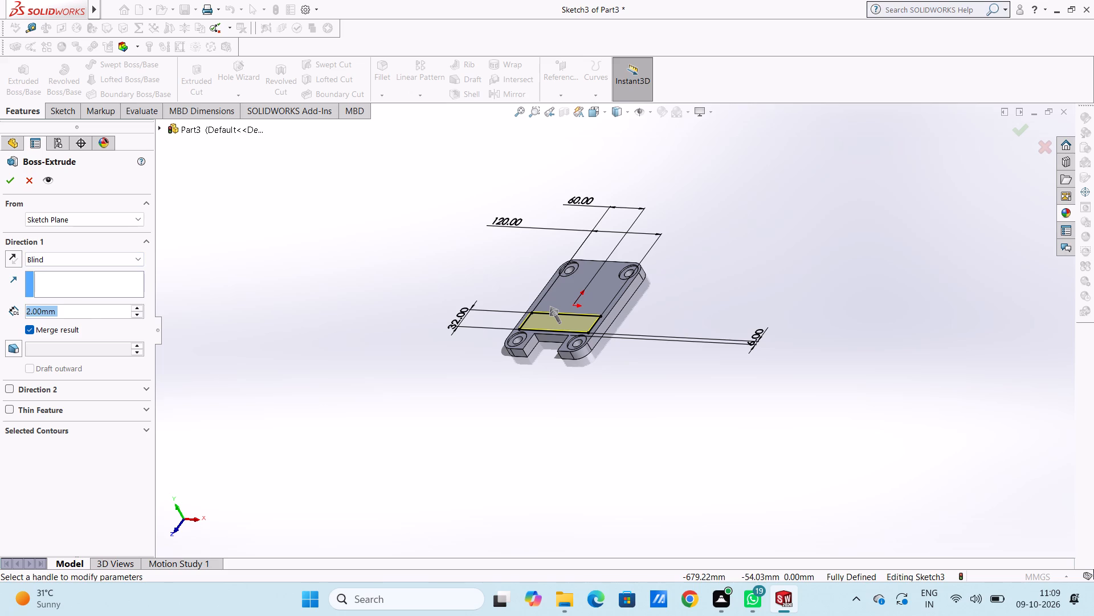
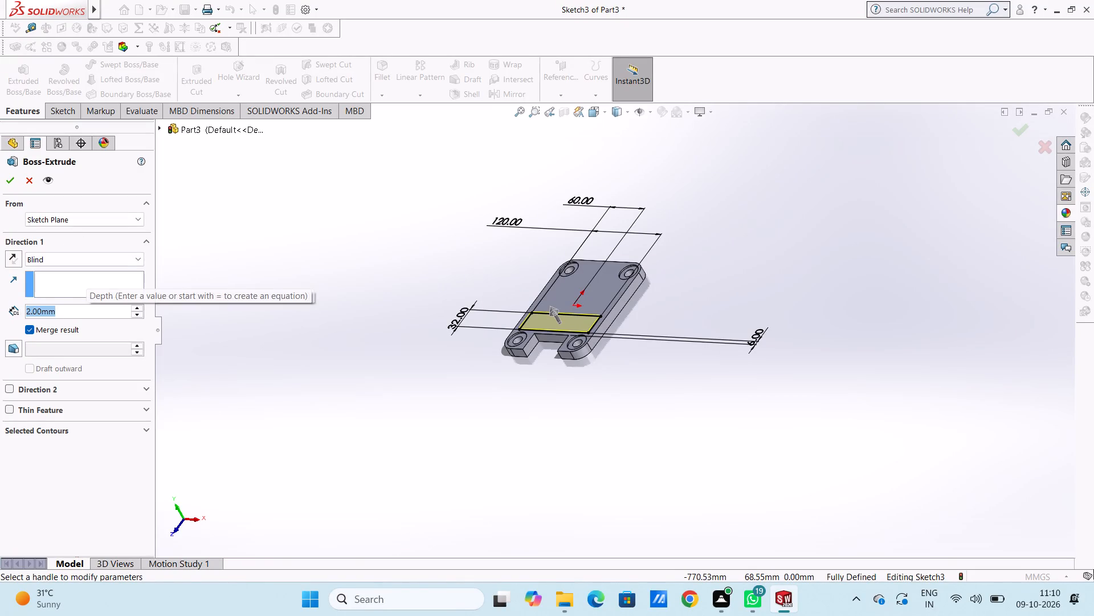
Set the boss extrusion depth to 150 mm and finish the upright block on the base plate.
text(150)
key(Return)
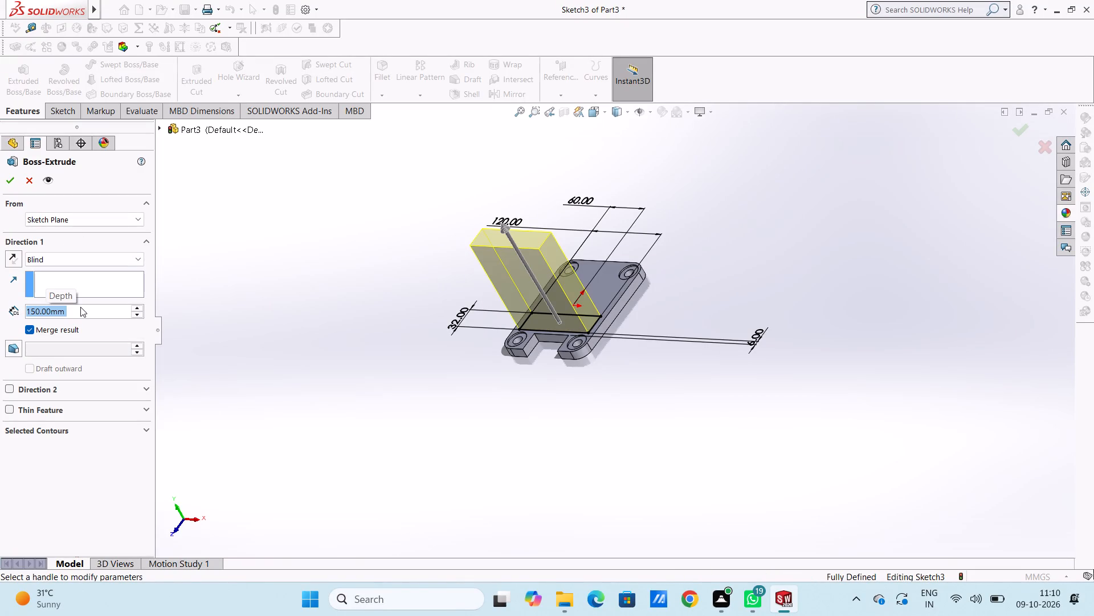
middle_drag(388, 346, 374, 241)
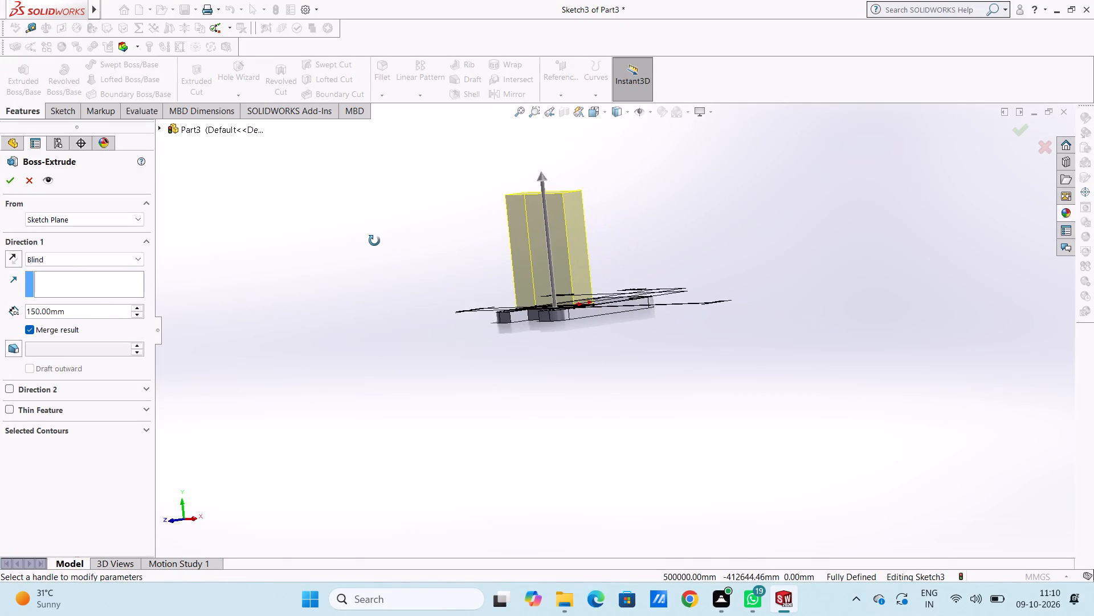
middle_drag(374, 241, 373, 242)
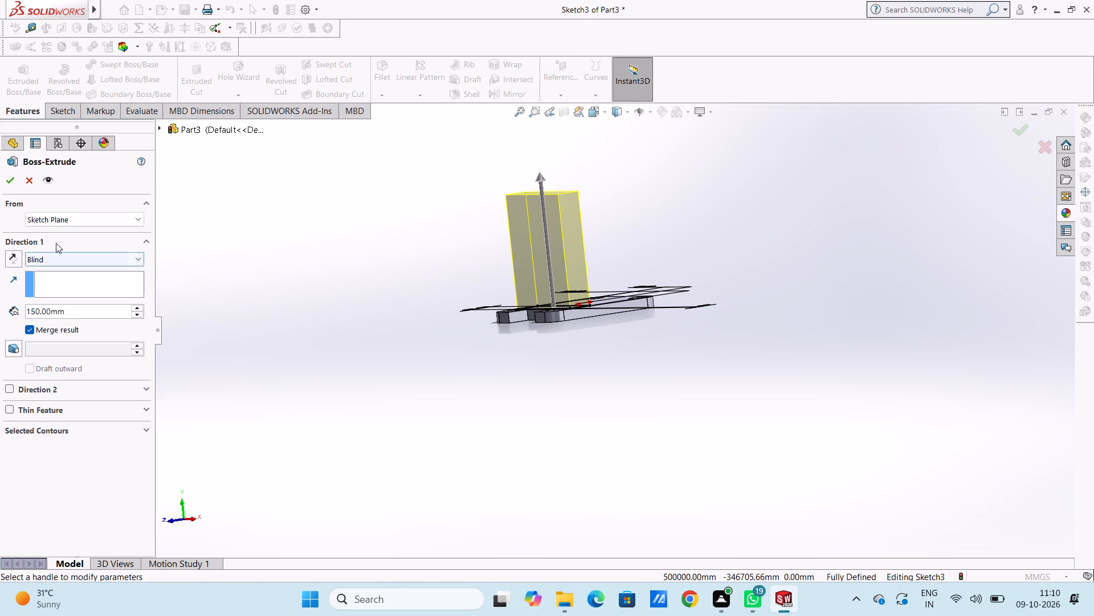
click(11, 183)
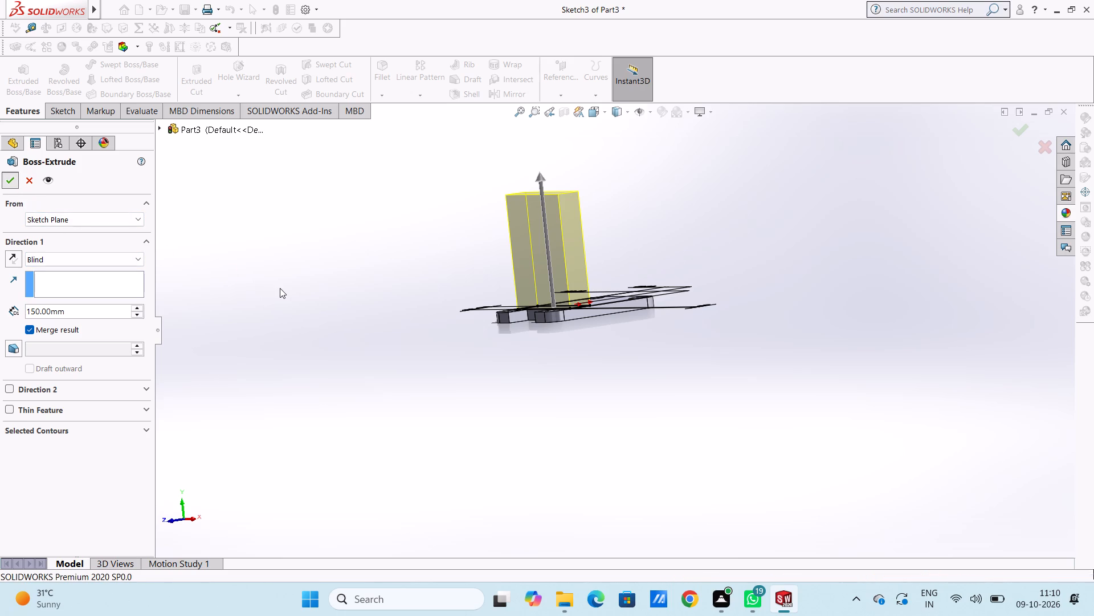
click(280, 288)
Examine the upright block and the notched base plate from several angles and in isometric view.
middle_drag(326, 291, 399, 387)
scroll(406, 346, down, 1)
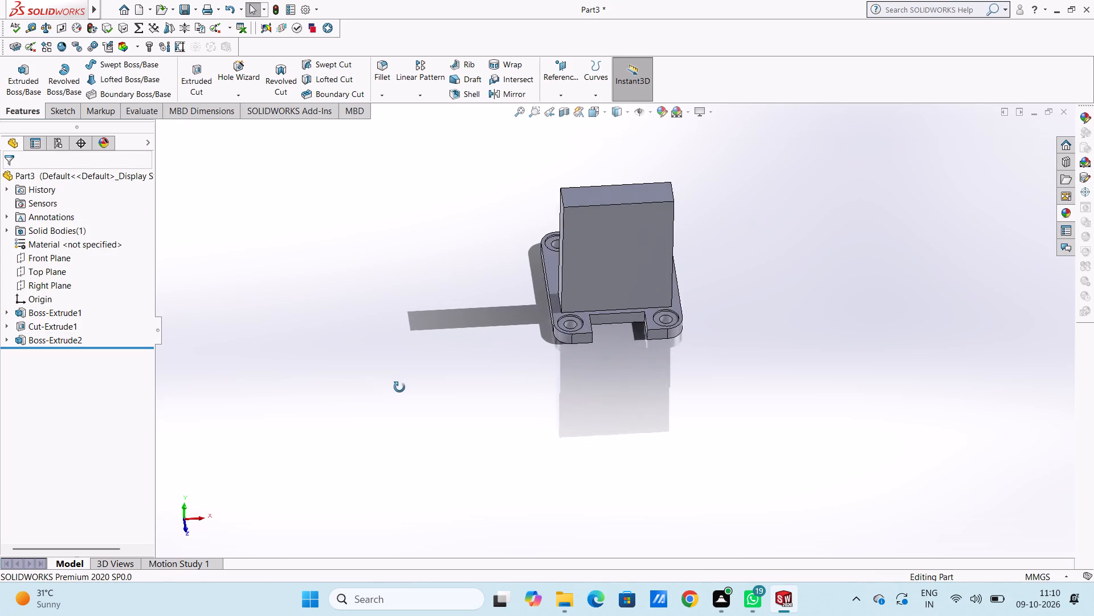
middle_drag(399, 387, 420, 406)
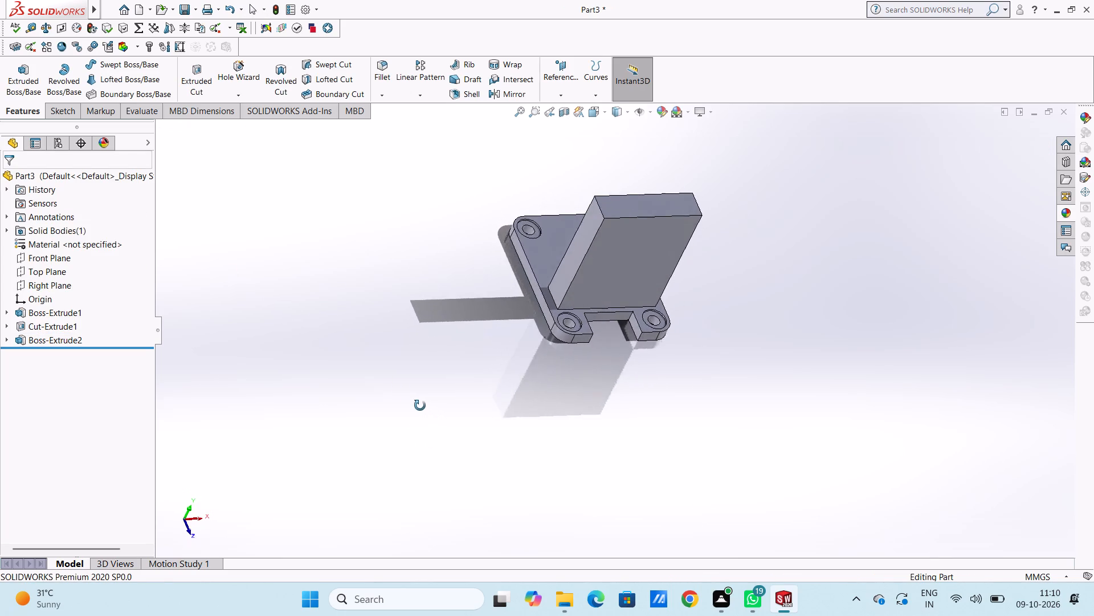
middle_drag(420, 406, 387, 408)
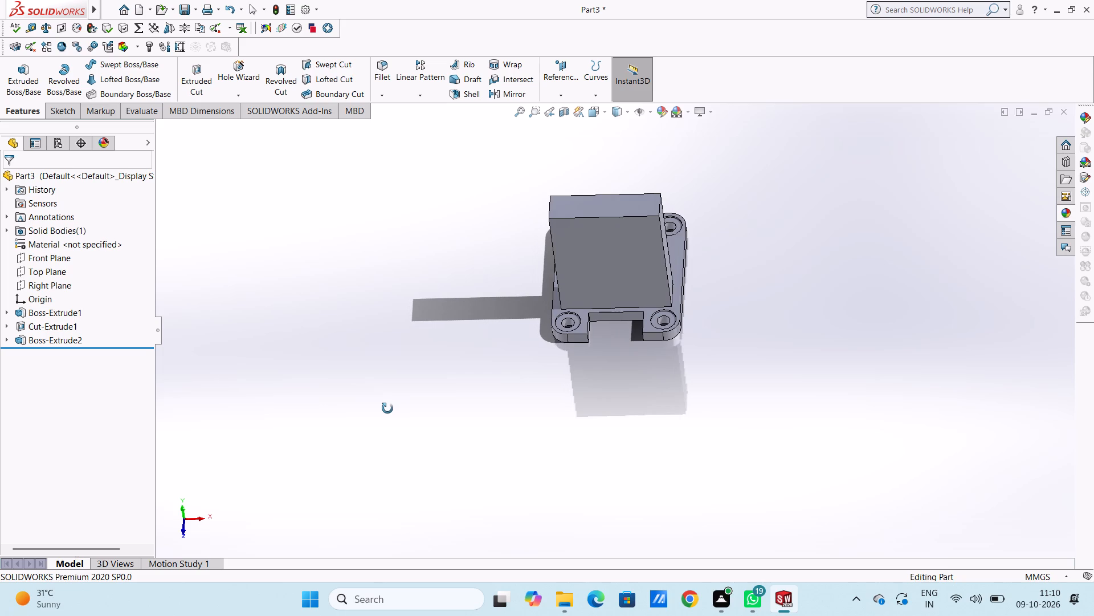
middle_drag(387, 408, 382, 408)
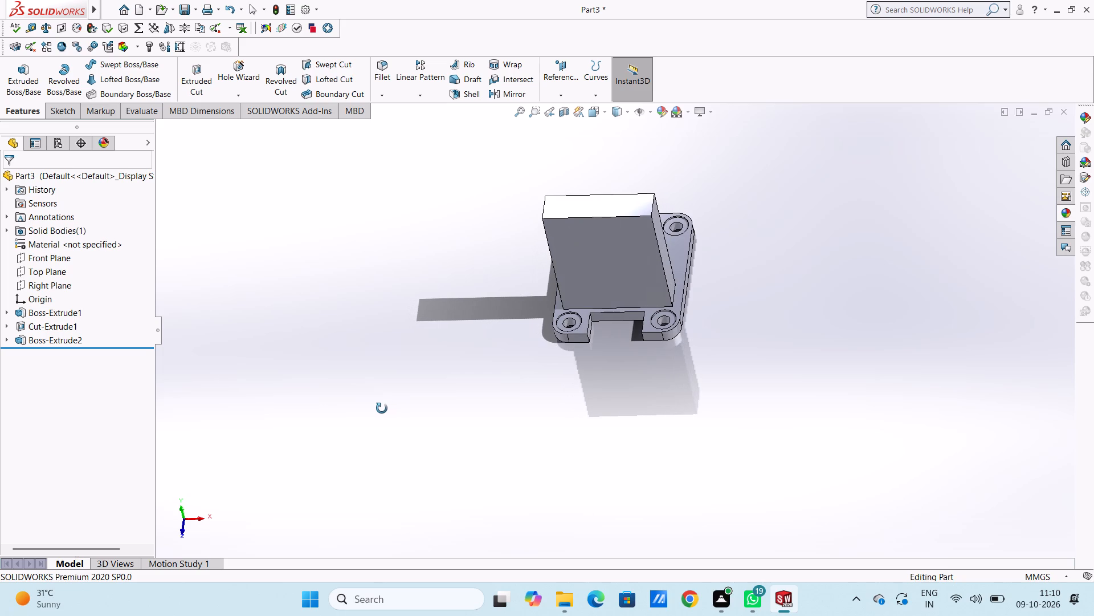
middle_drag(382, 408, 374, 368)
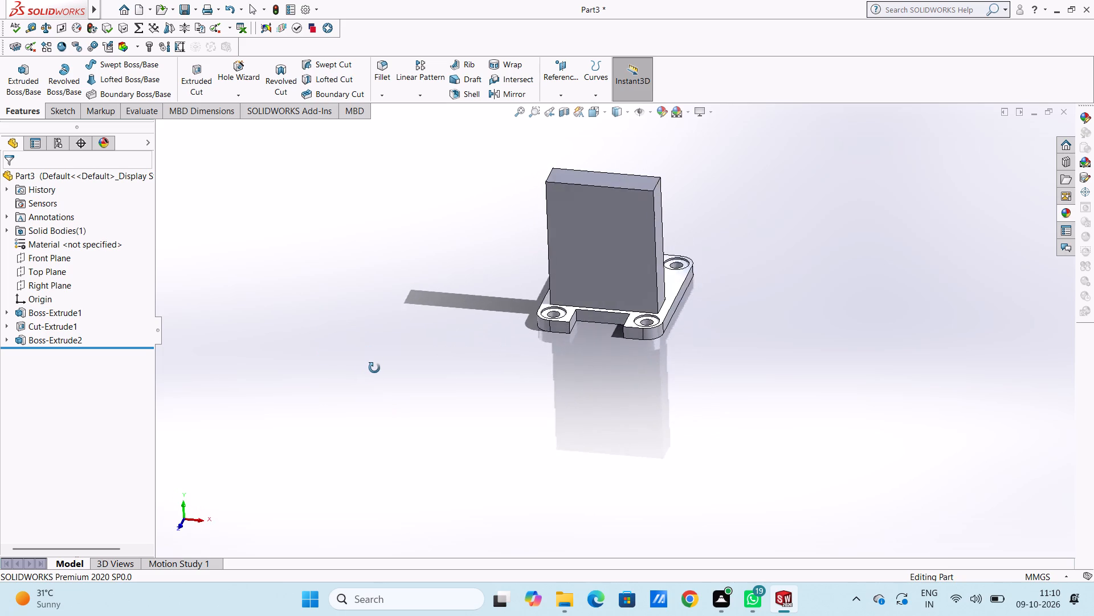
middle_drag(374, 368, 353, 365)
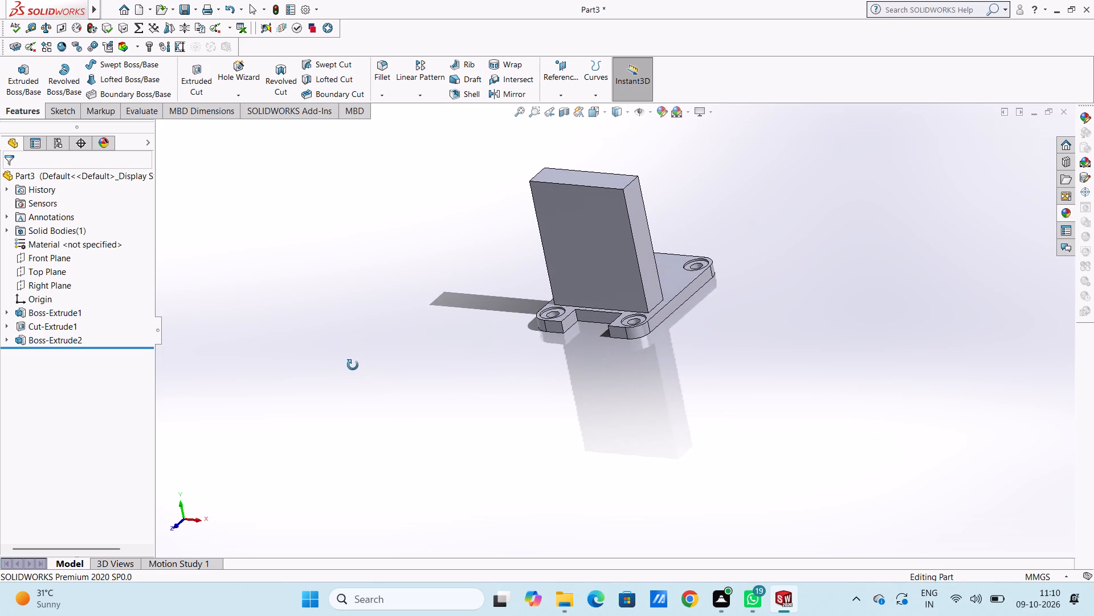
middle_drag(353, 365, 369, 326)
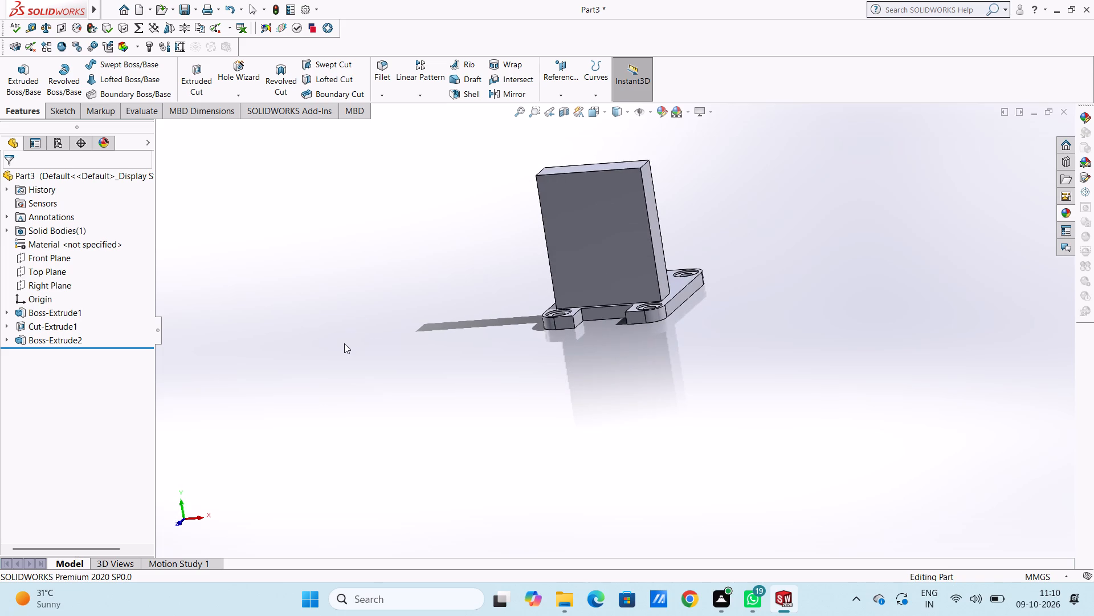
key(ctrl+7)
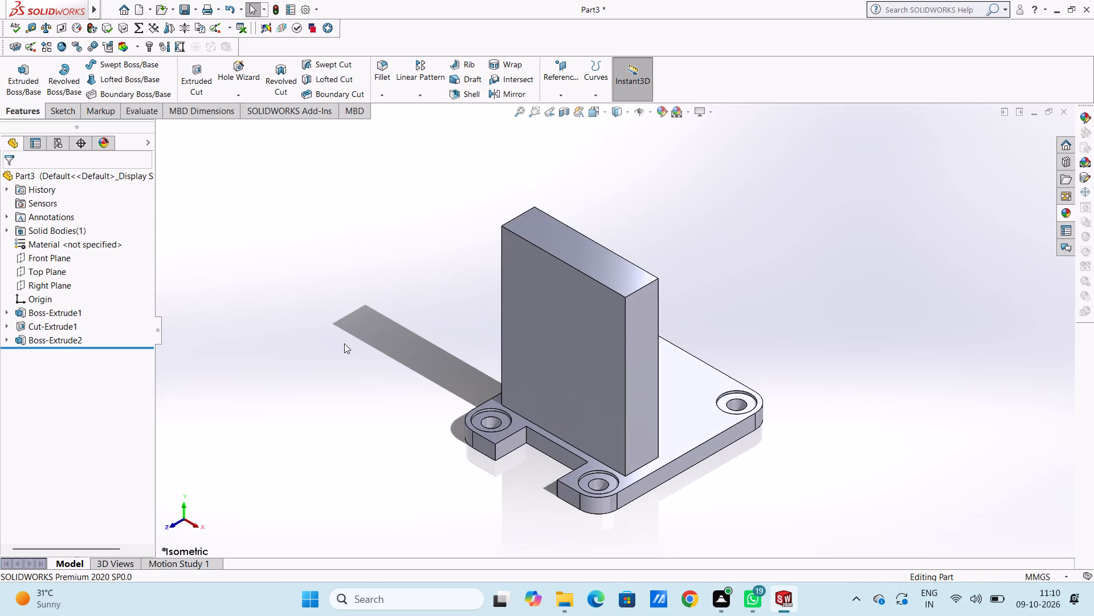
scroll(630, 324, down, 3)
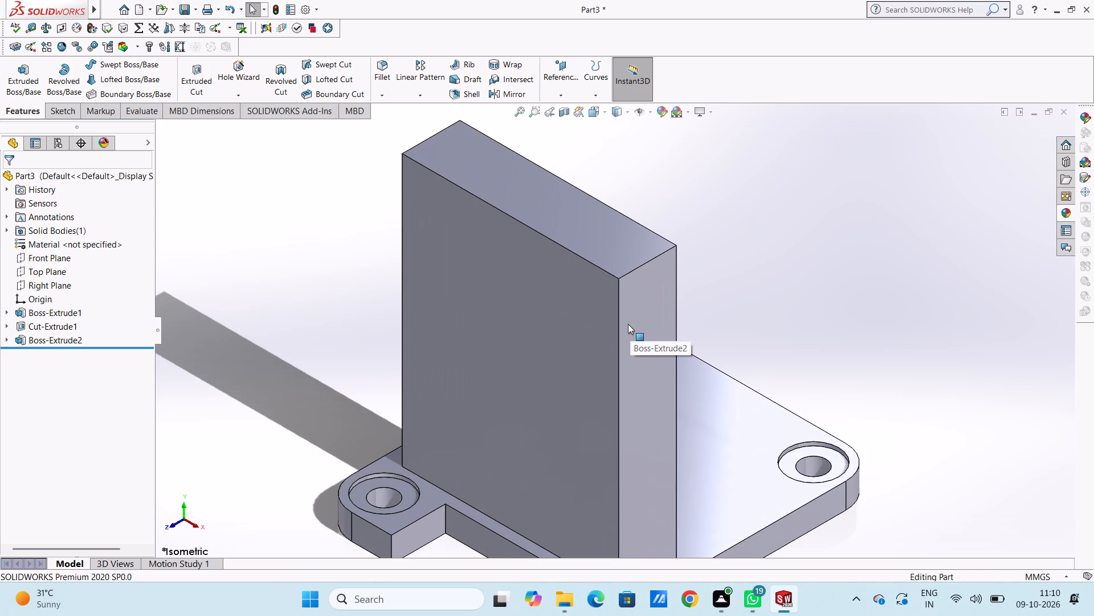
scroll(579, 264, up, 3)
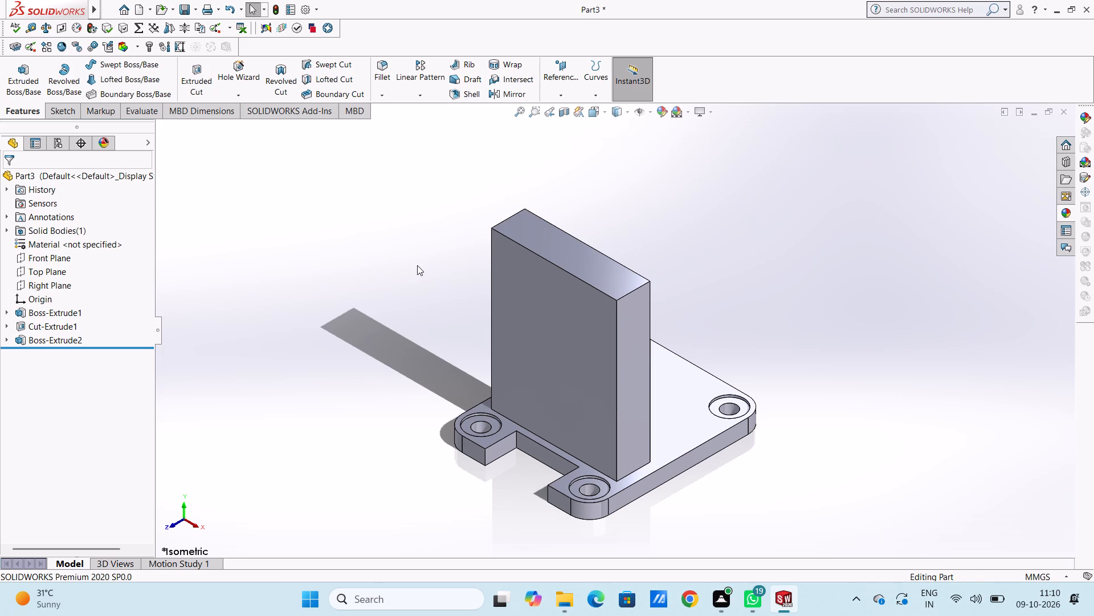
Sketch a corner rectangle about 120 x 35 mm on the upright block's front face, spanning its full width along the bottom edge.
key(ctrl+1)
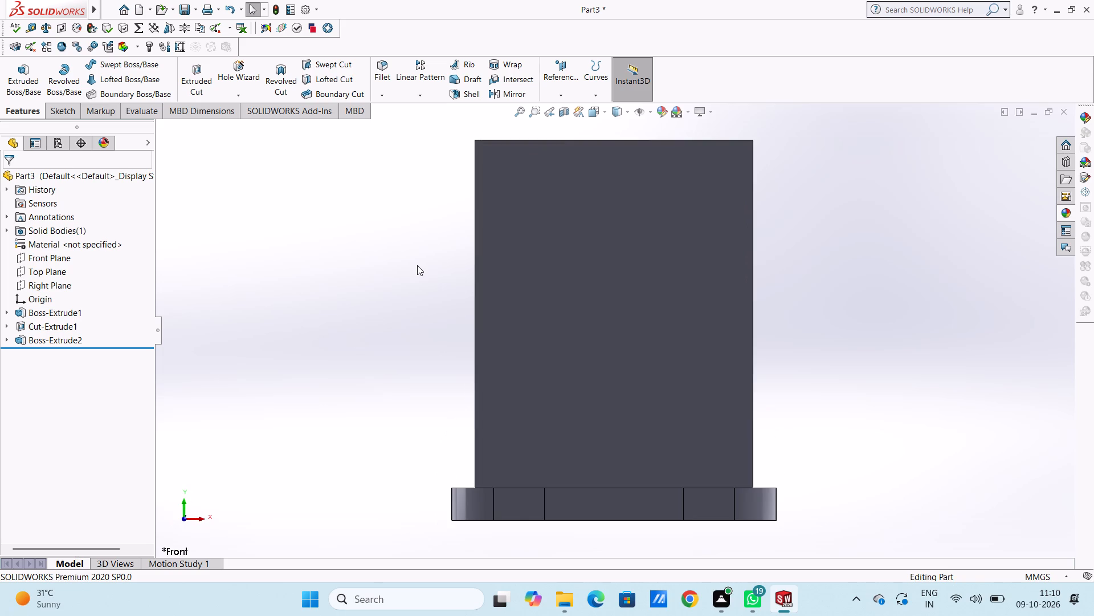
scroll(417, 265, up, 3)
click(551, 281)
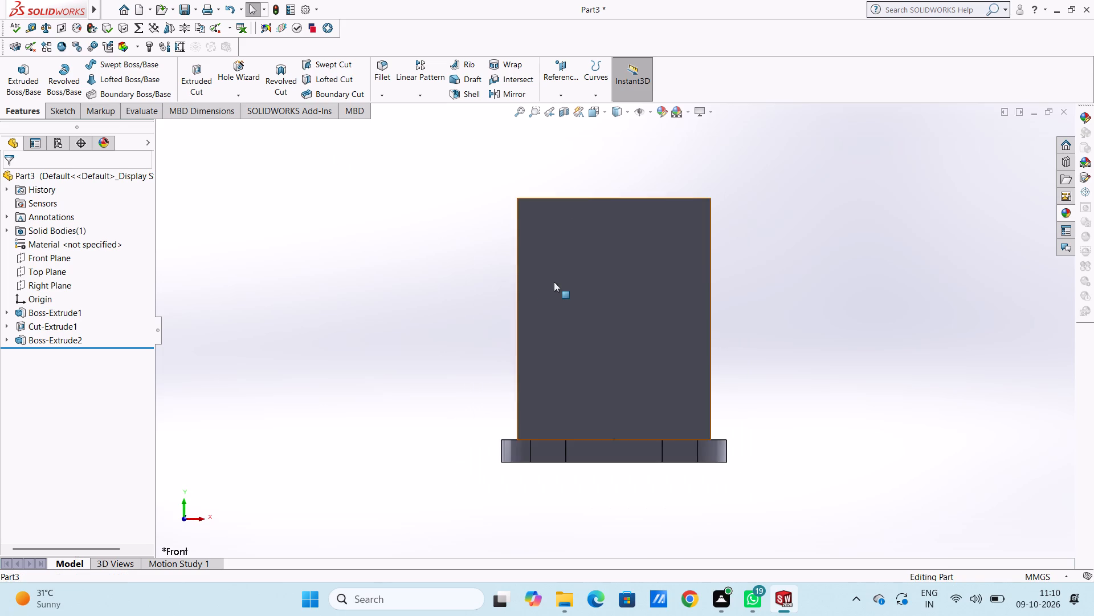
click(602, 250)
click(430, 291)
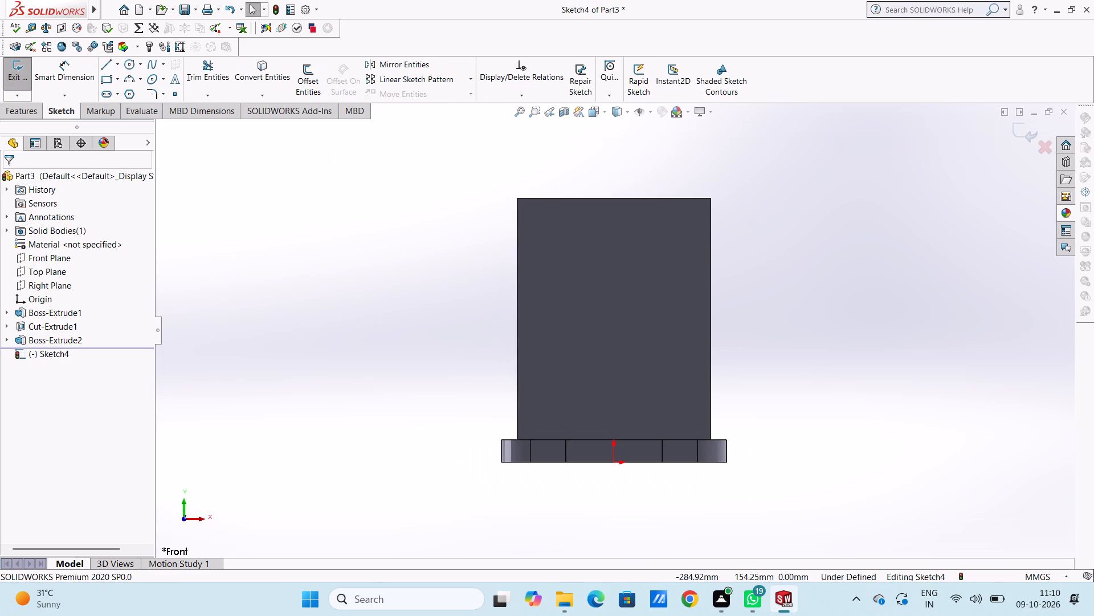
click(105, 78)
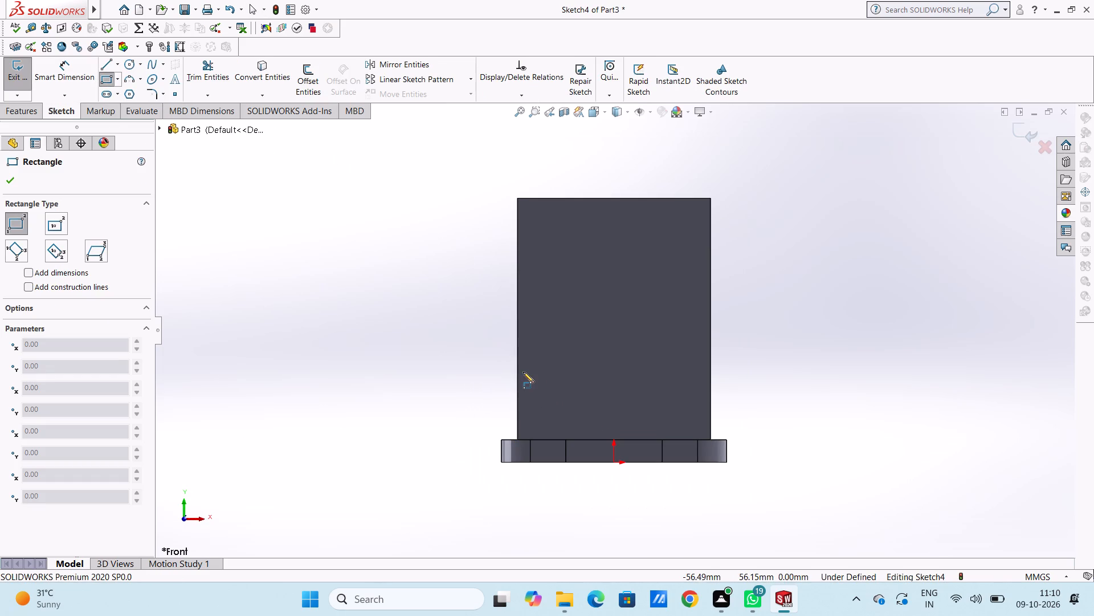
click(517, 383)
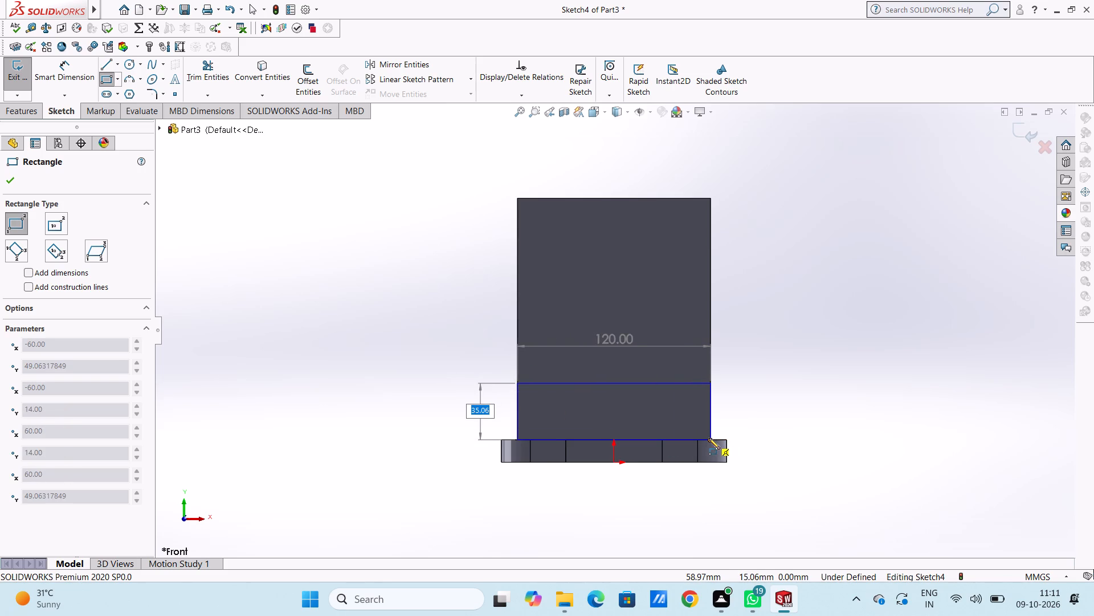
click(709, 438)
click(13, 182)
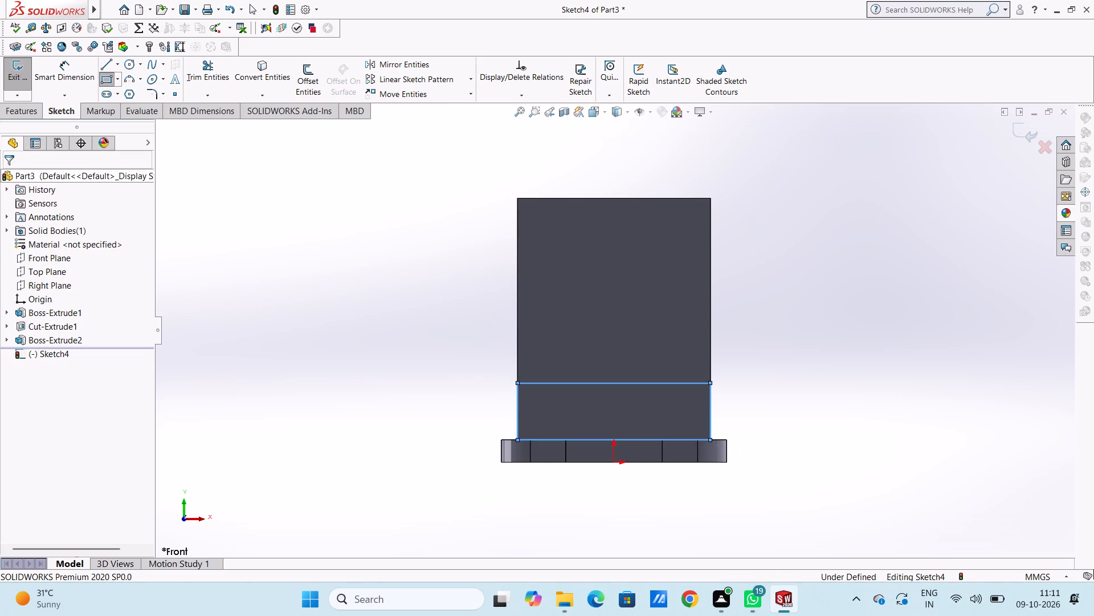
Dimension the distance from the block's top edge to the rectangle's upper side and set it to 120 mm.
click(64, 76)
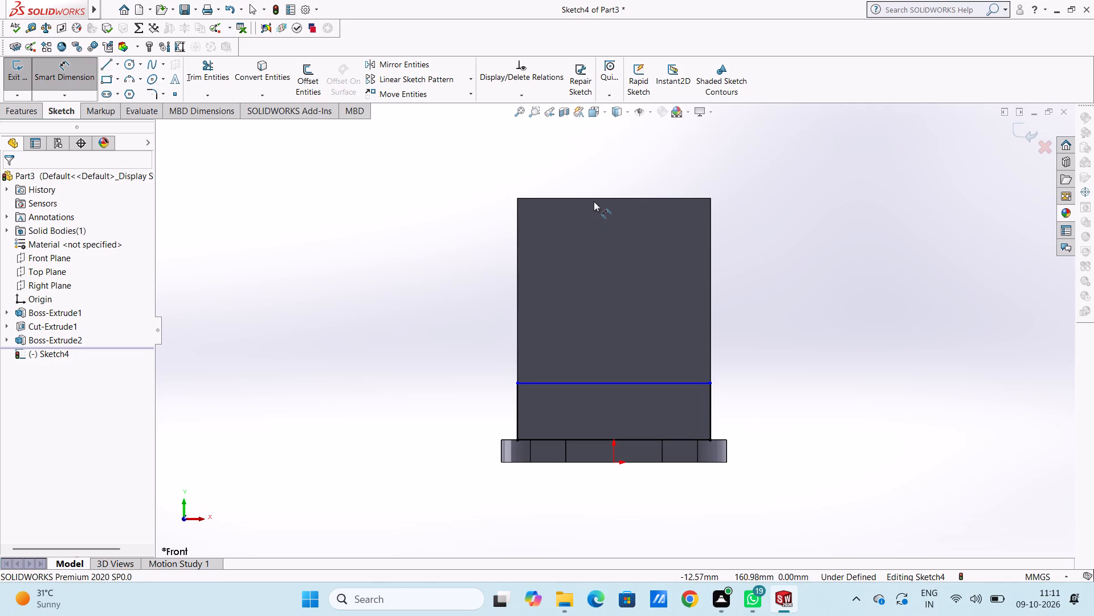
click(560, 199)
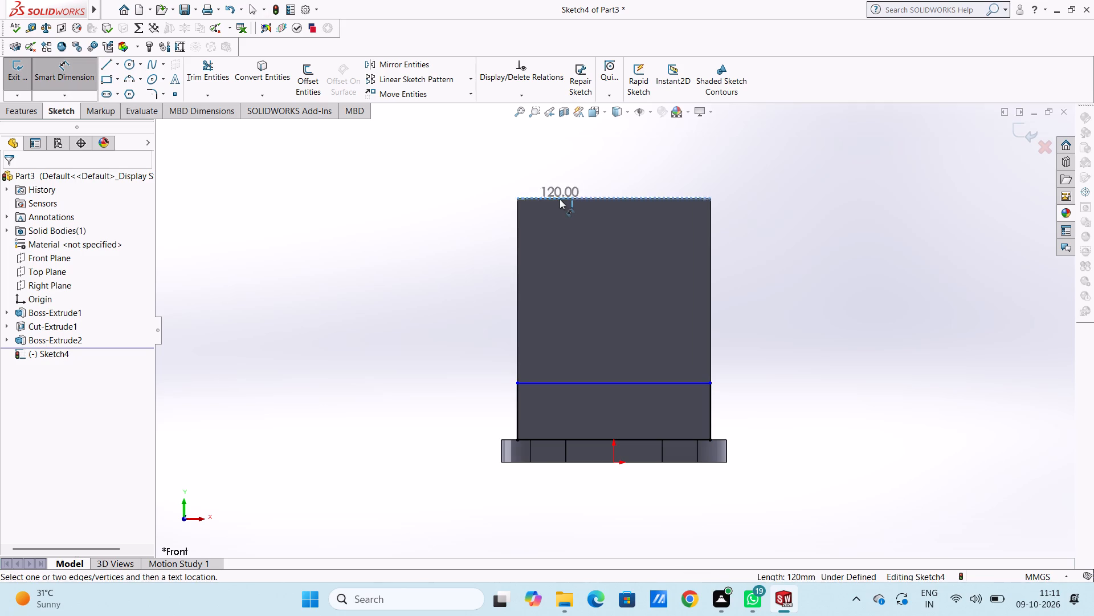
click(586, 382)
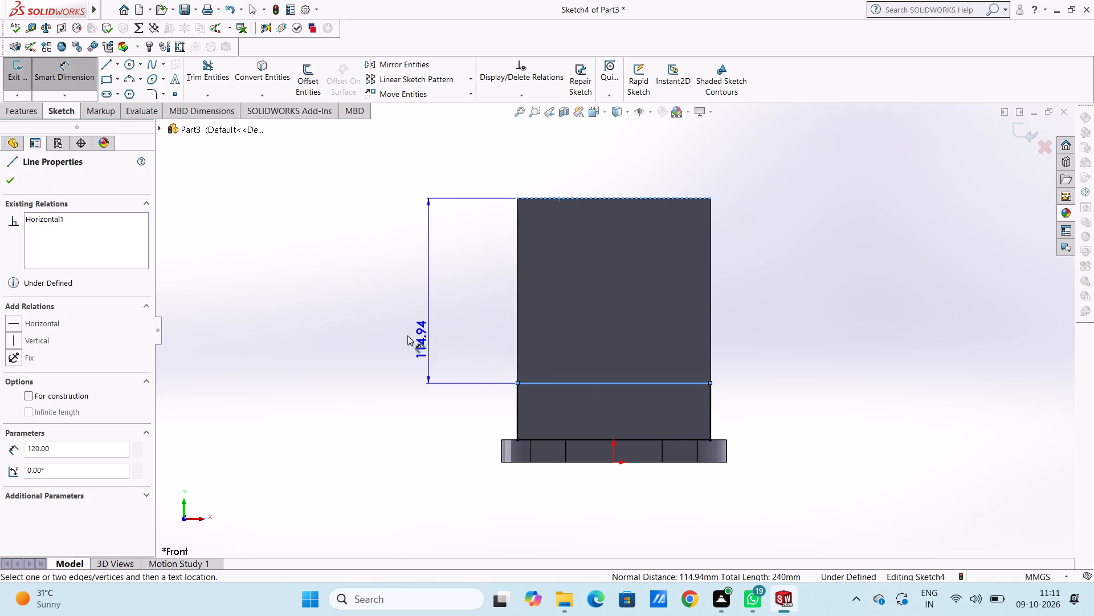
click(368, 294)
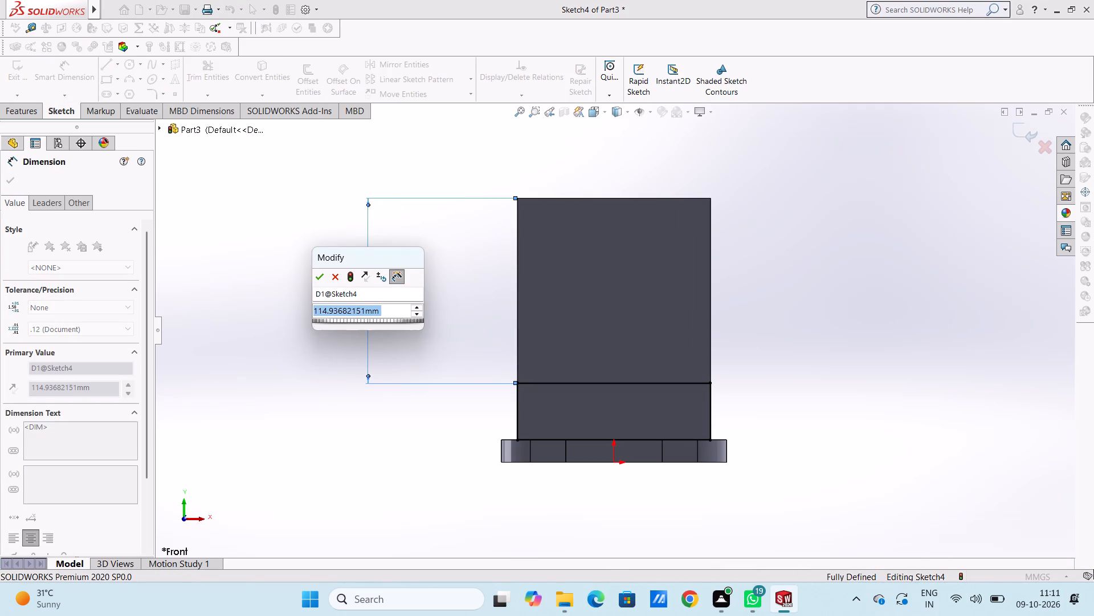
text(120)
key(Return)
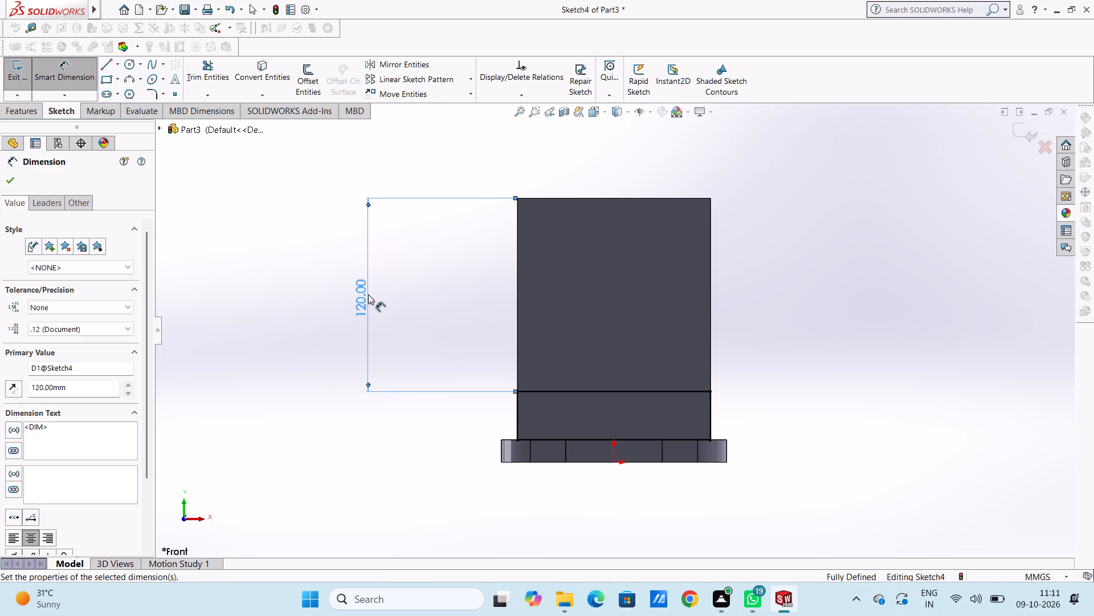
click(407, 287)
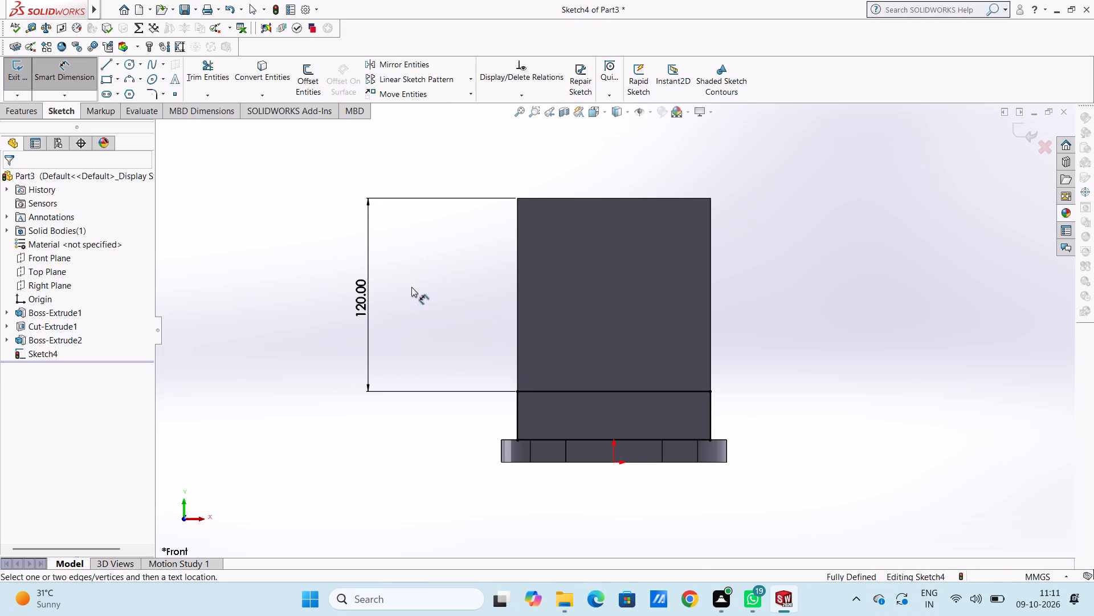
Cut-extrude the rectangle blind 6 mm into the upright block's front face.
middle_drag(442, 279, 371, 297)
middle_drag(381, 314, 376, 326)
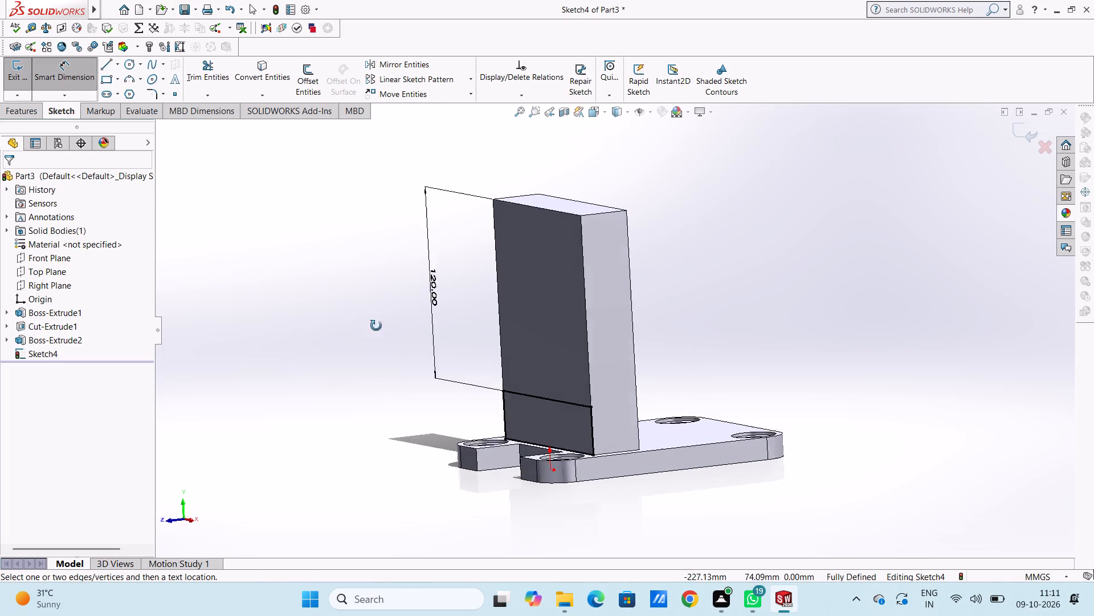
middle_drag(376, 326, 376, 358)
scroll(712, 444, down, 3)
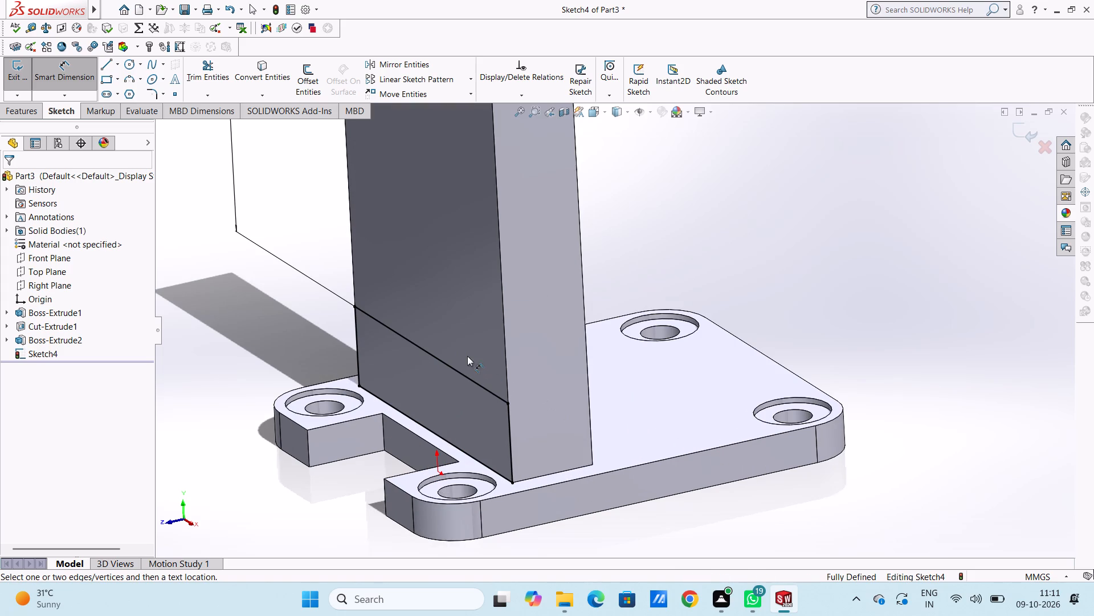
click(79, 76)
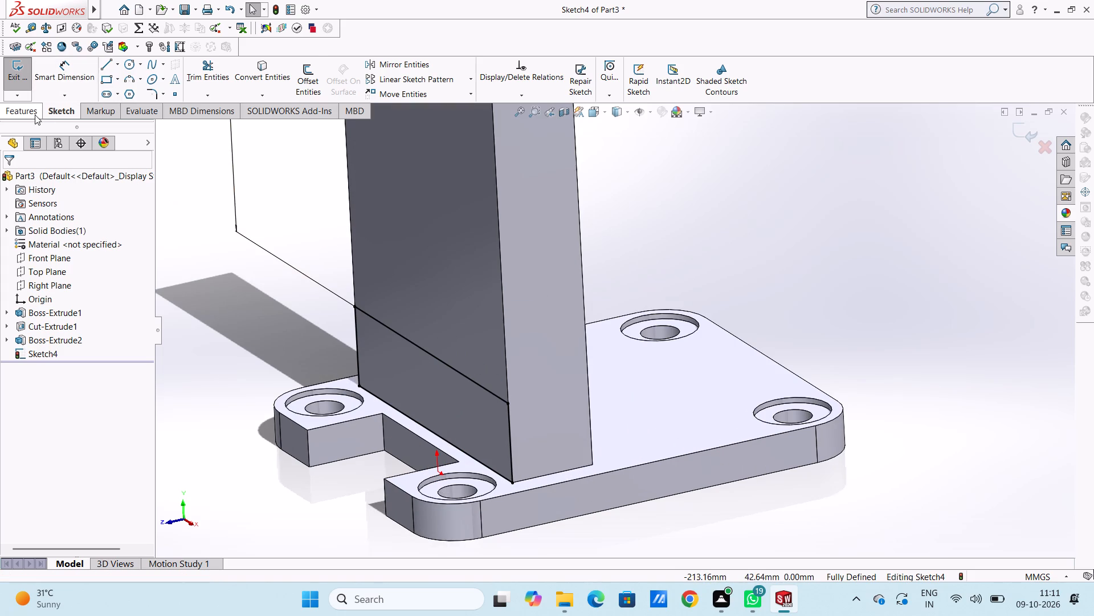
click(32, 113)
click(192, 79)
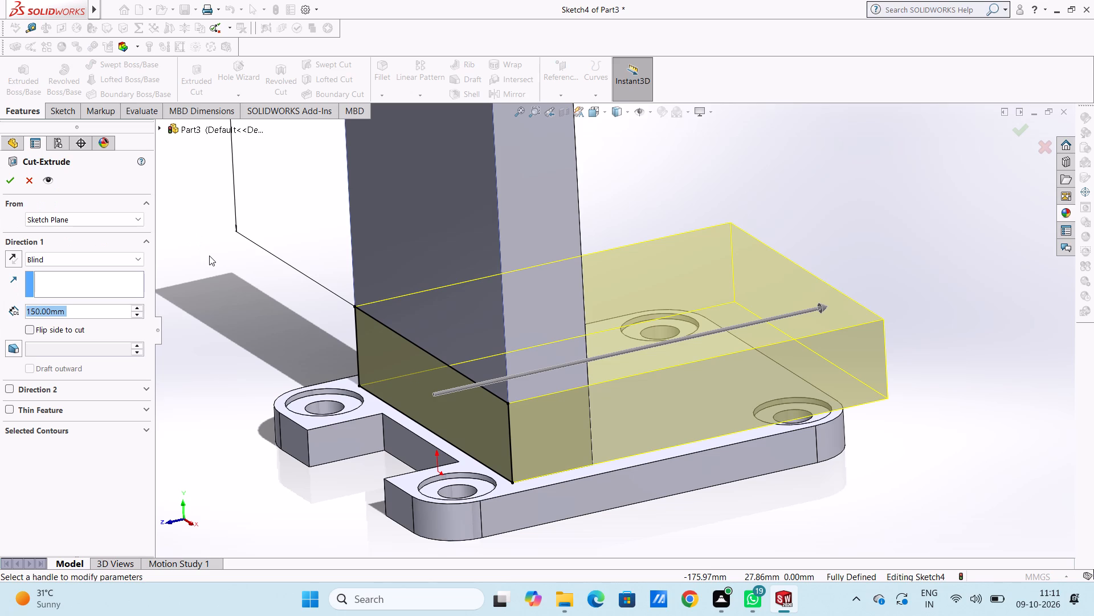
key(6)
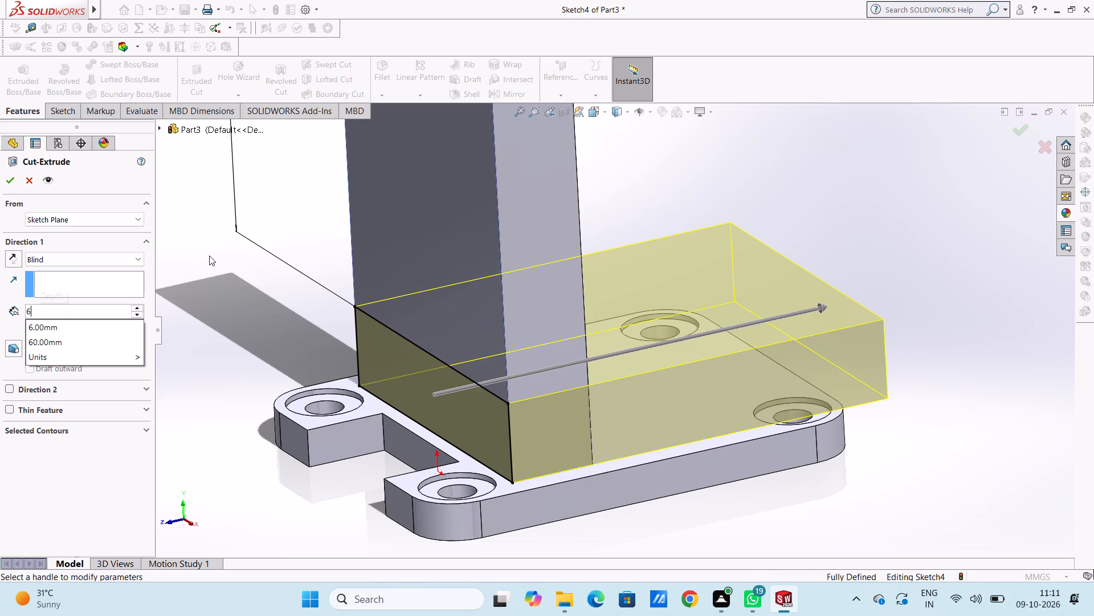
key(Return)
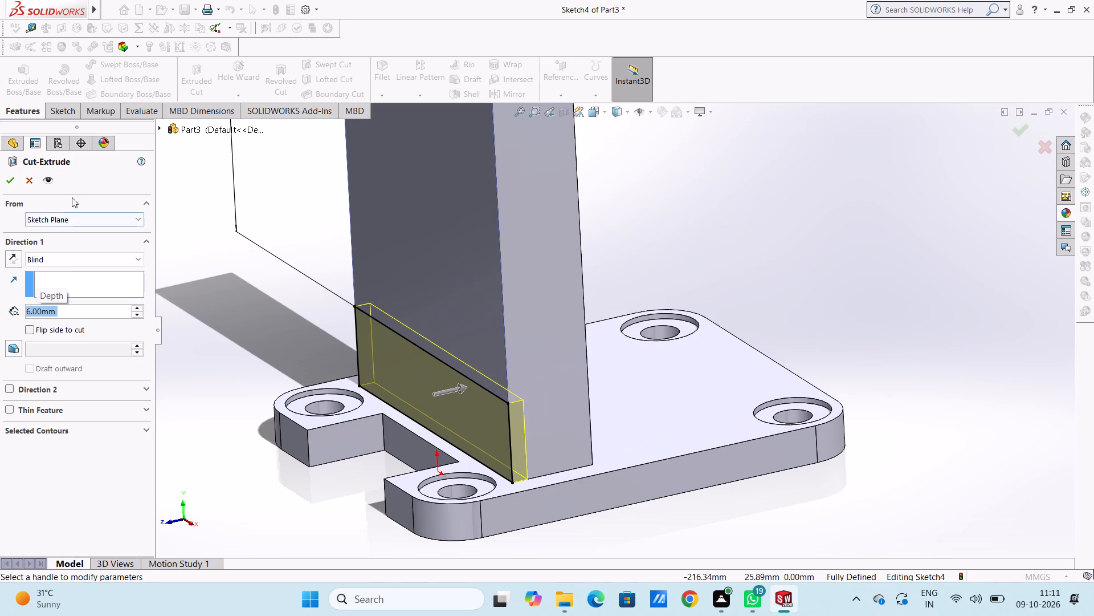
click(6, 180)
click(190, 296)
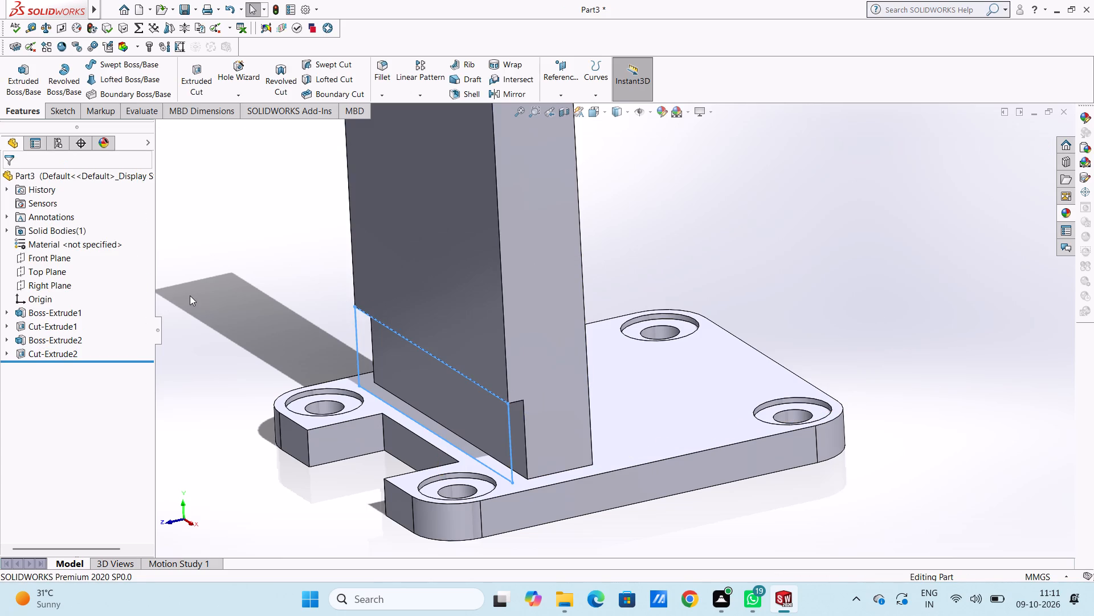
Start a 5 mm radius fillet on the recess's inner top edge and on its bottom edge where it meets the base plate.
middle_drag(230, 307, 261, 217)
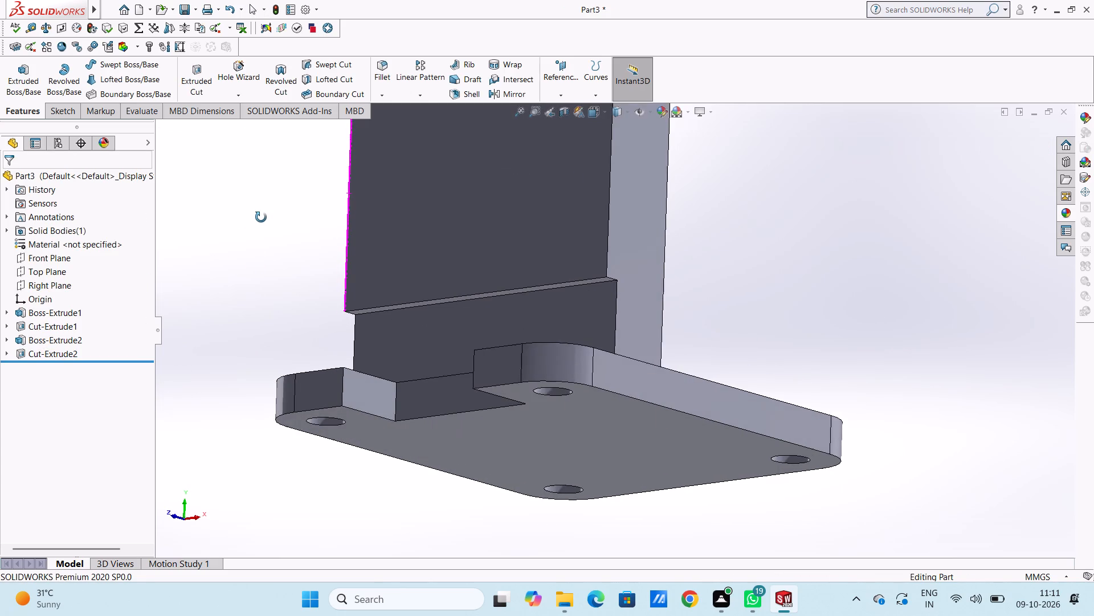
middle_drag(261, 217, 253, 218)
scroll(589, 308, down, 4)
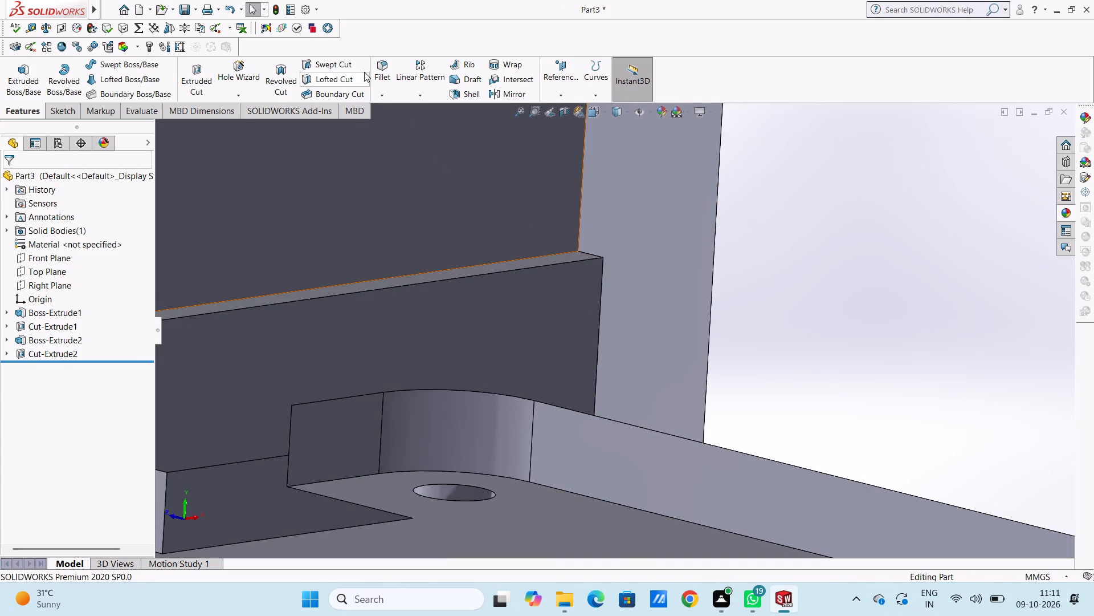
click(379, 65)
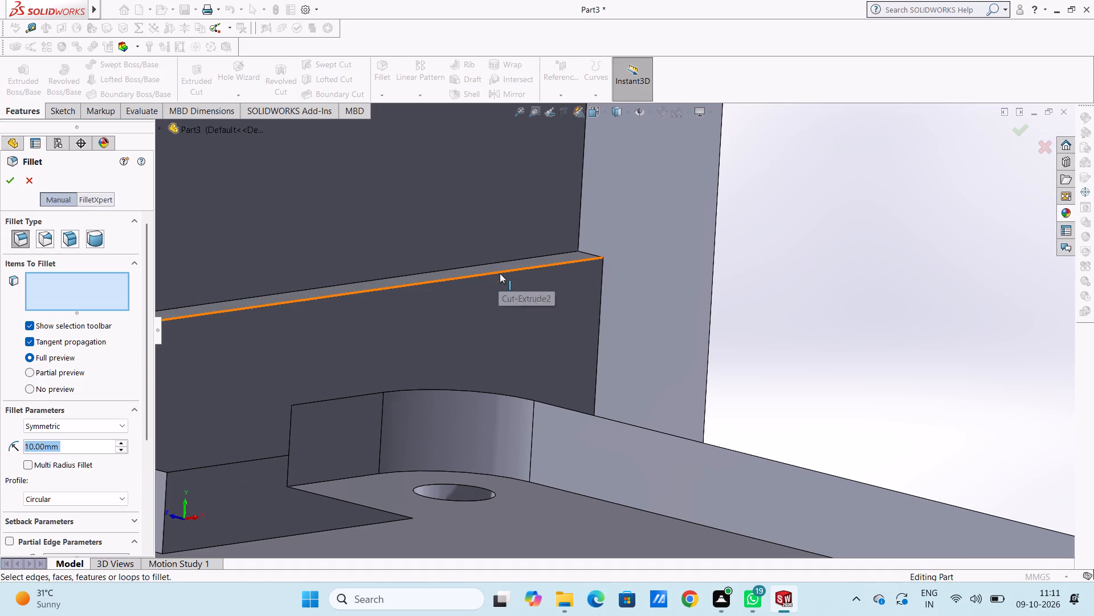
click(500, 272)
scroll(517, 288, up, 4)
middle_drag(557, 331, 564, 395)
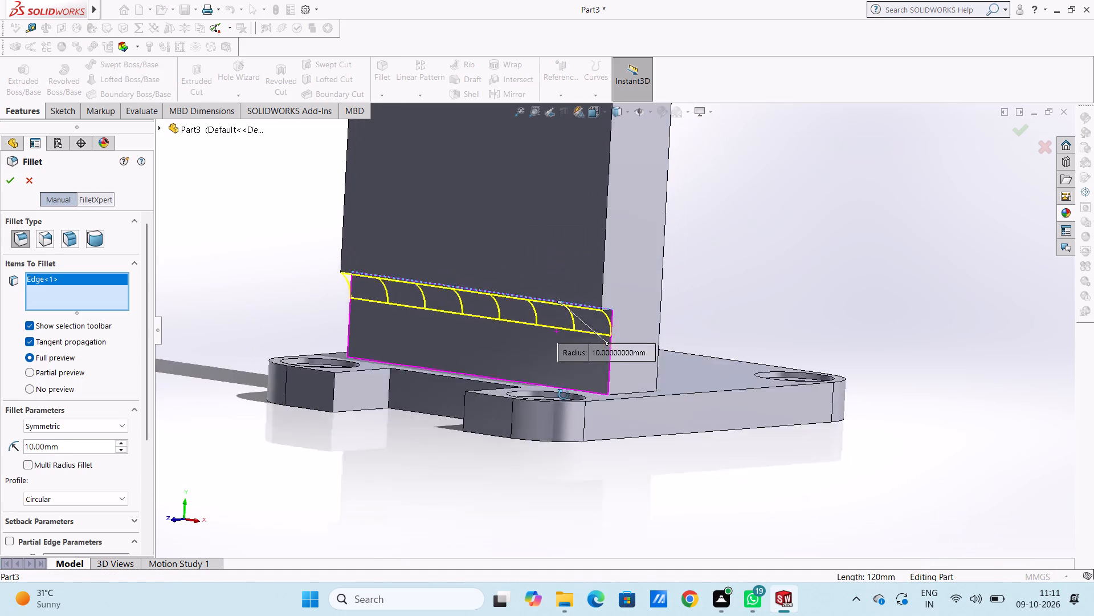
middle_drag(564, 395, 545, 423)
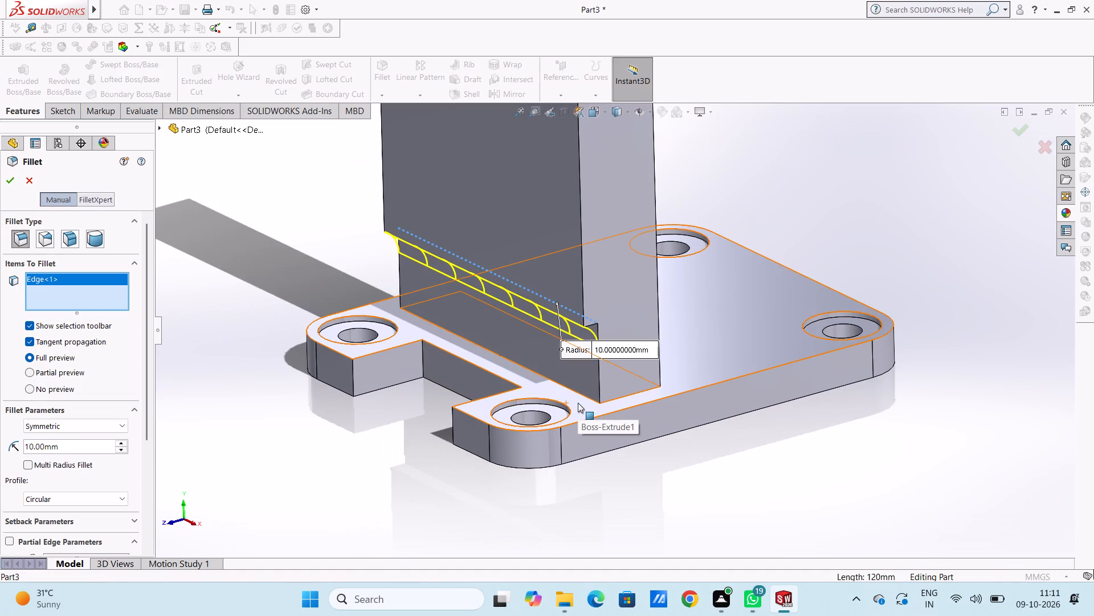
scroll(620, 422, down, 2)
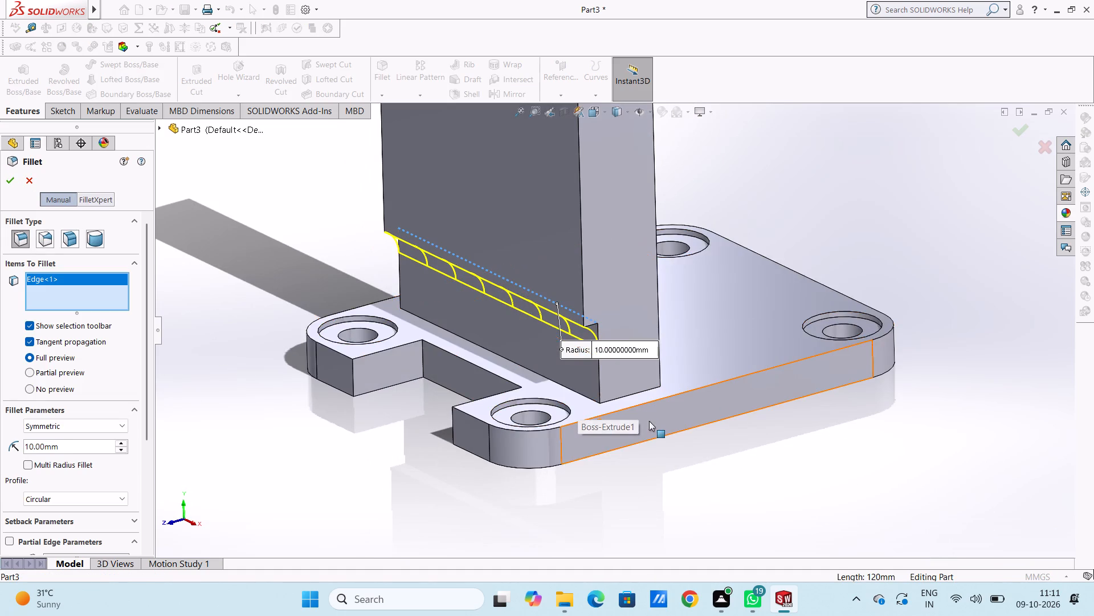
scroll(649, 421, down, 3)
click(523, 359)
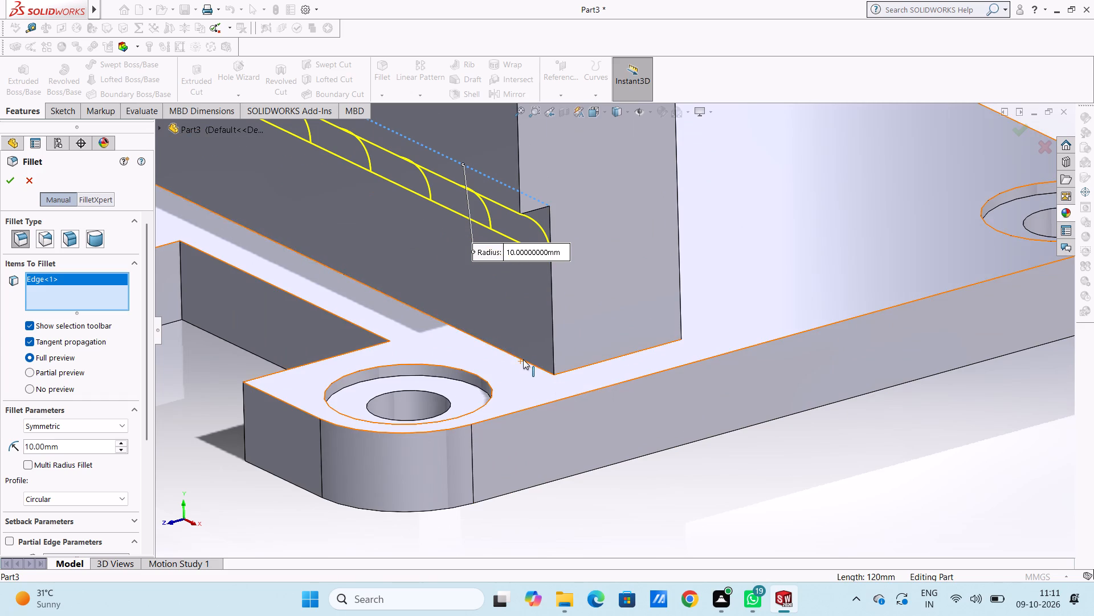
scroll(523, 359, up, 5)
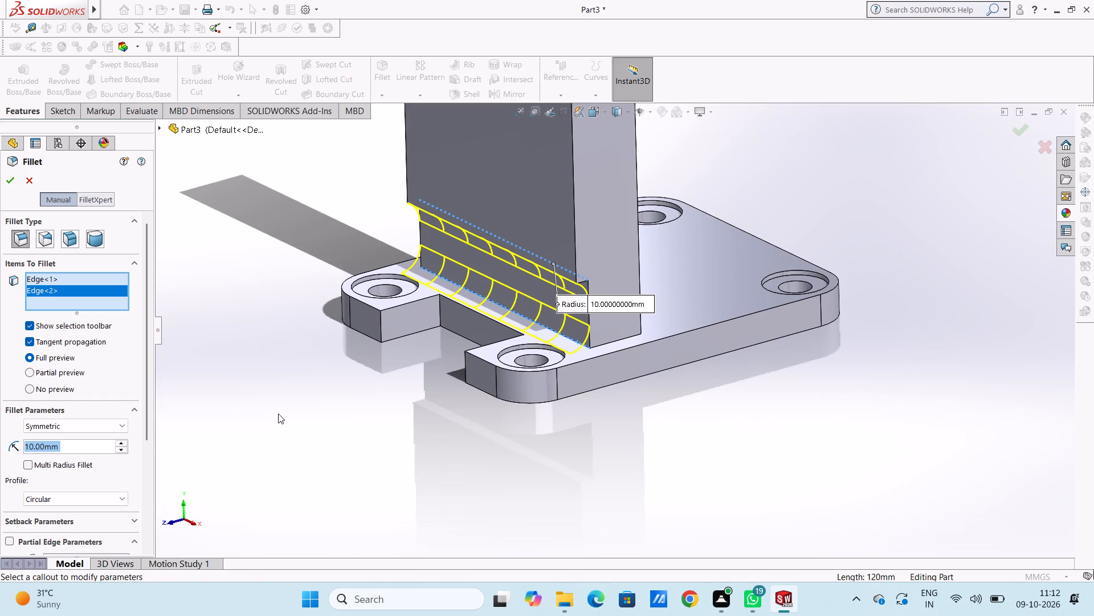
key(5)
key(Return)
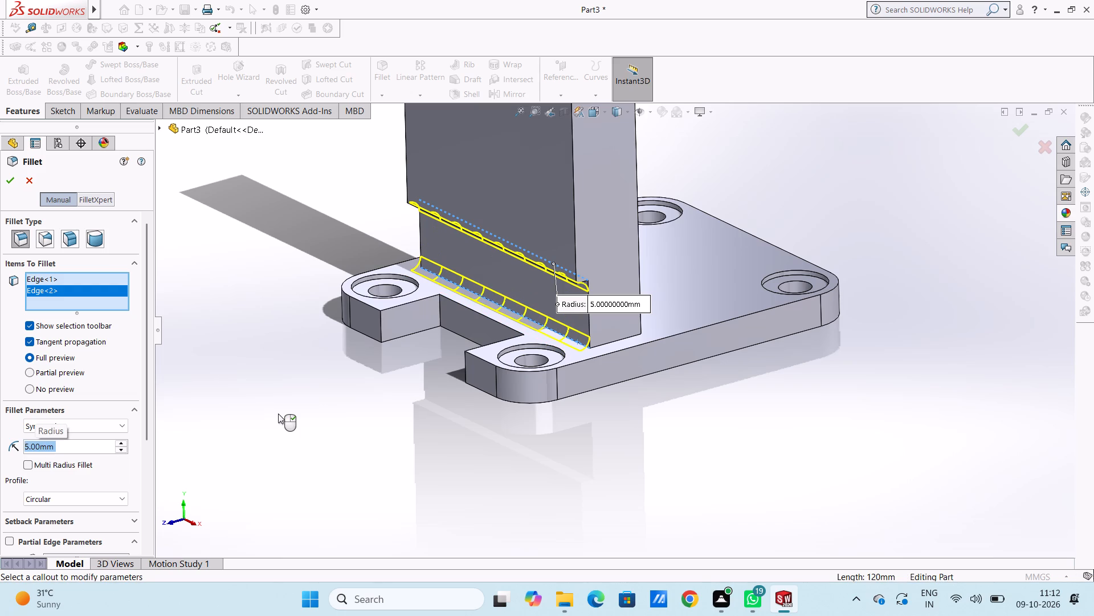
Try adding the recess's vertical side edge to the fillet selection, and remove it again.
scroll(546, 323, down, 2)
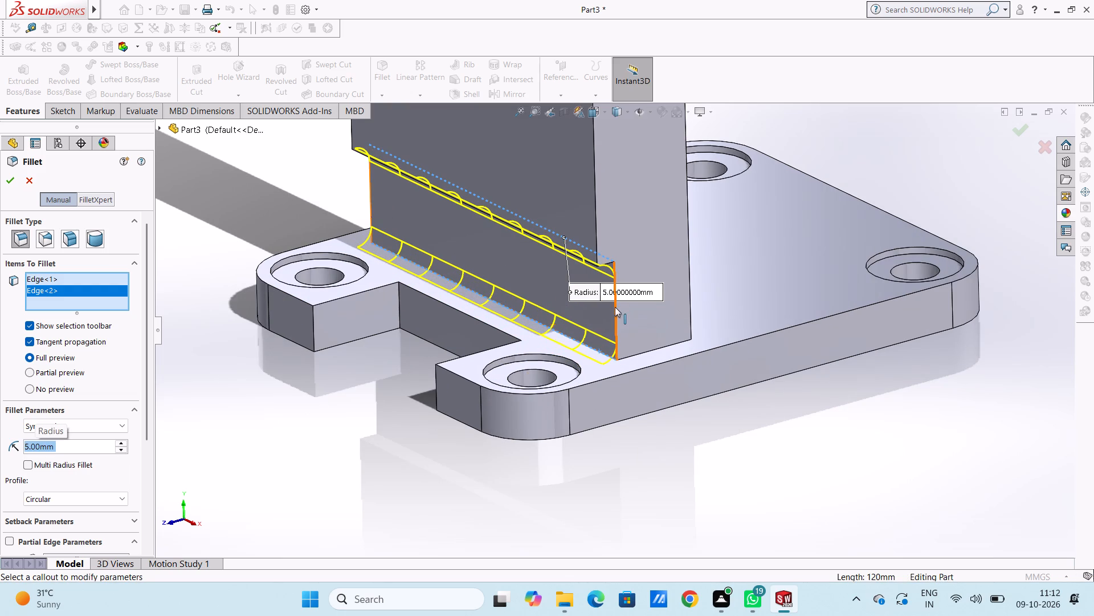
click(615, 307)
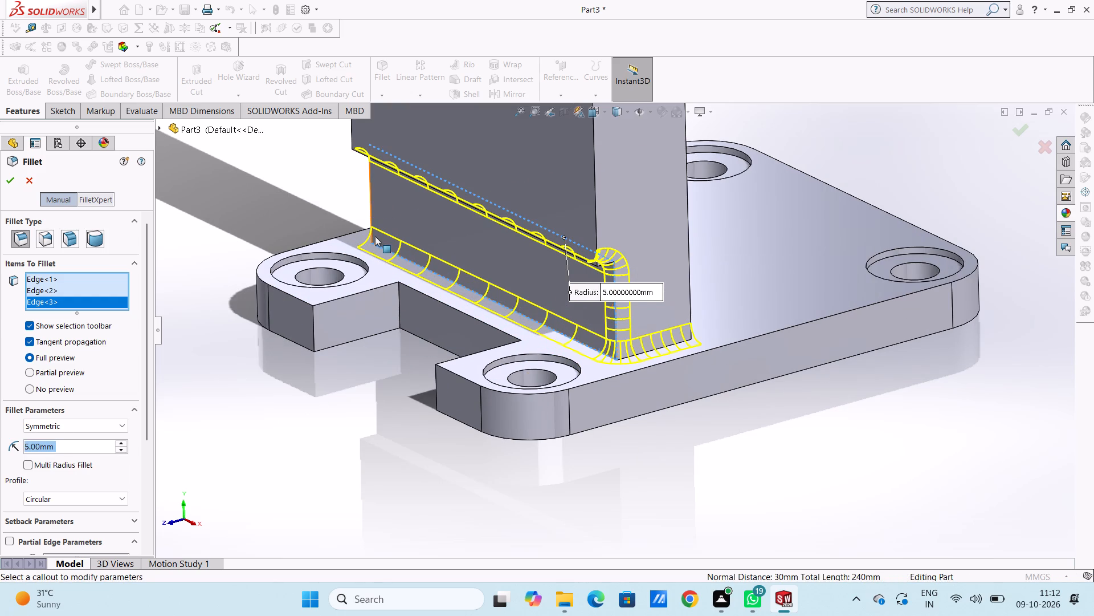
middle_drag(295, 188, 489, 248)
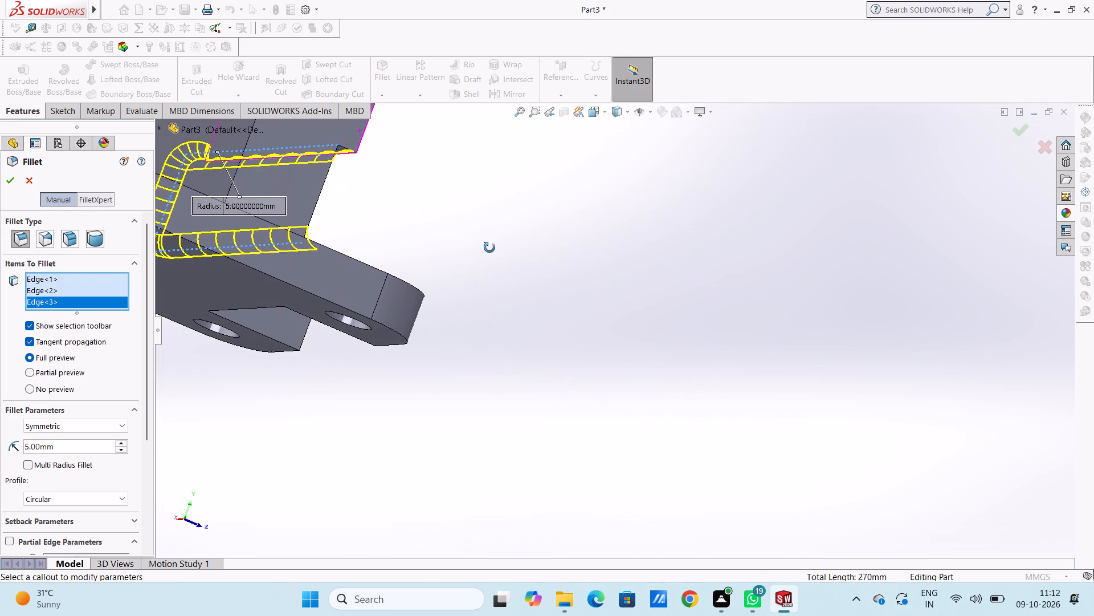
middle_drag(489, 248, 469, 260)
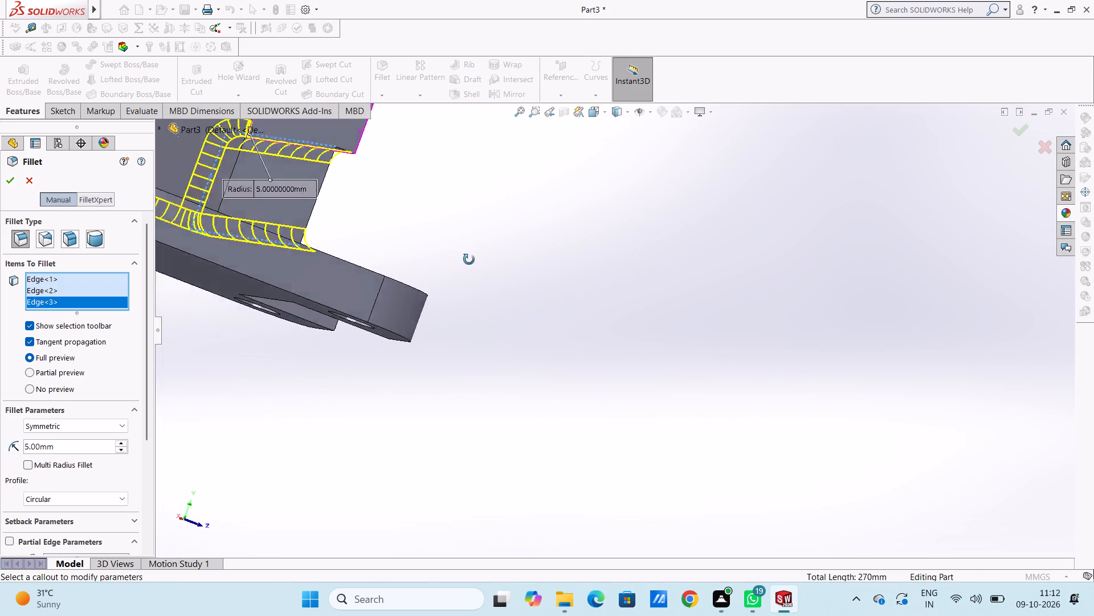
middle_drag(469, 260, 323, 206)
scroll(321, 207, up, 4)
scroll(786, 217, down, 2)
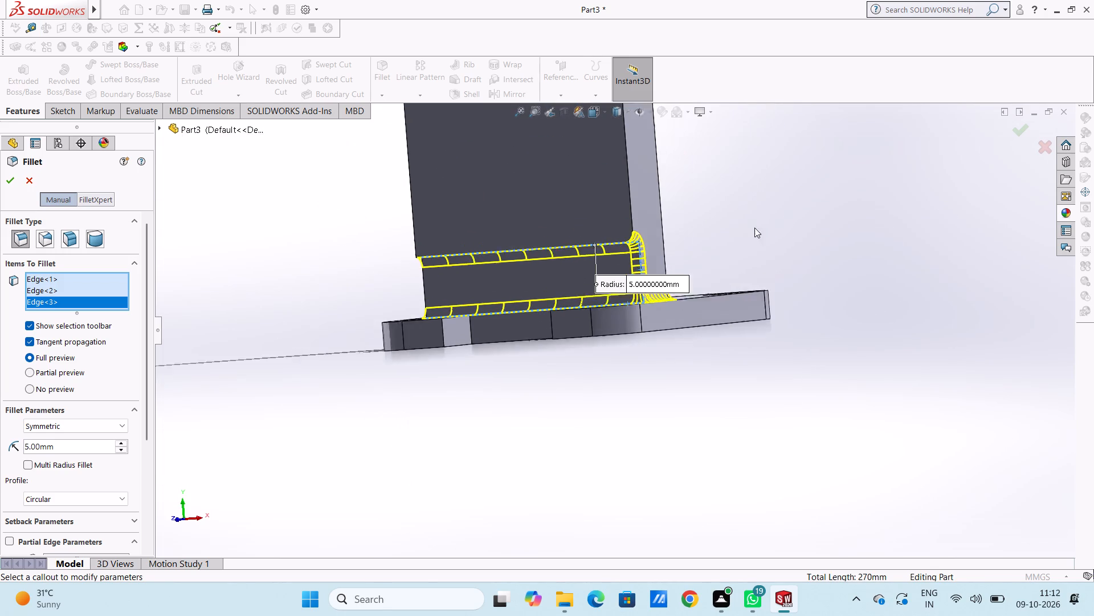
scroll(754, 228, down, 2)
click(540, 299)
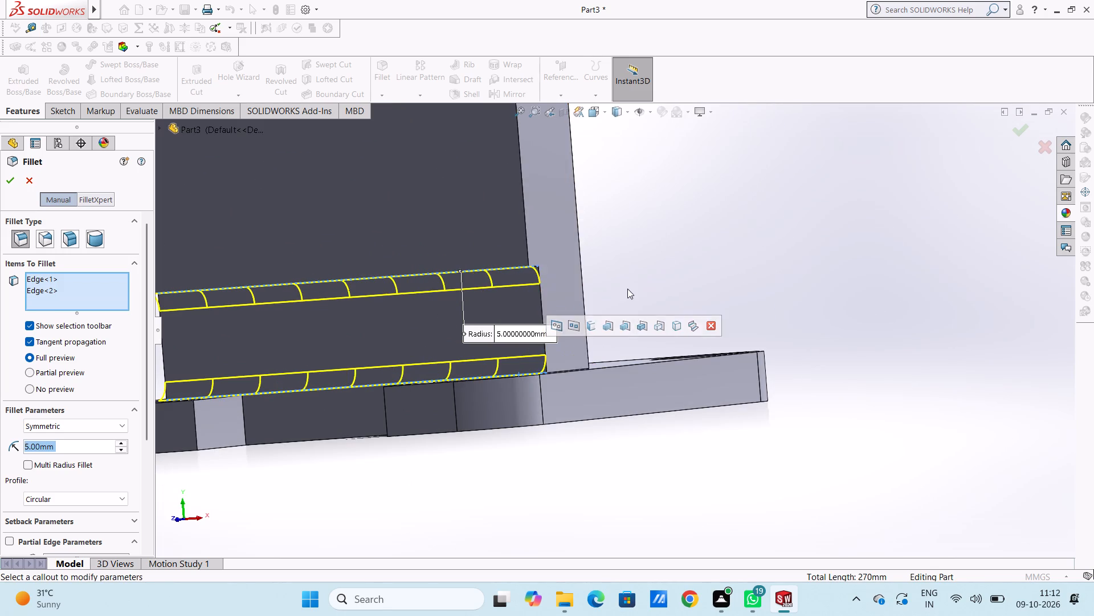
Set the fillet radius to 3 mm and apply it to the recess's two long horizontal edges.
scroll(628, 289, up, 4)
middle_drag(884, 220, 843, 233)
scroll(798, 251, up, 3)
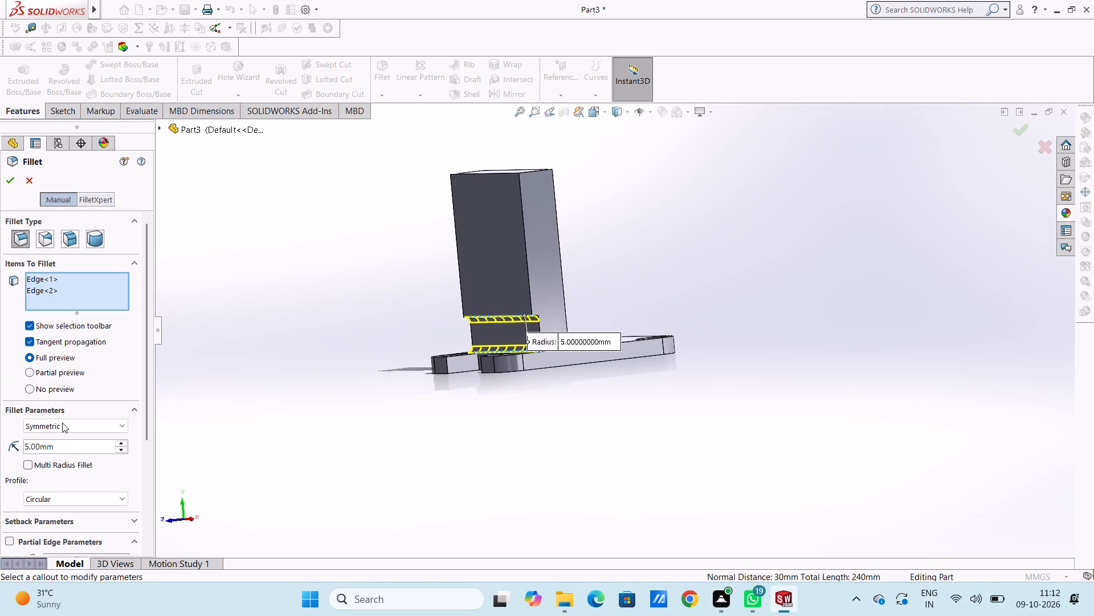
double_click(59, 444)
key(3)
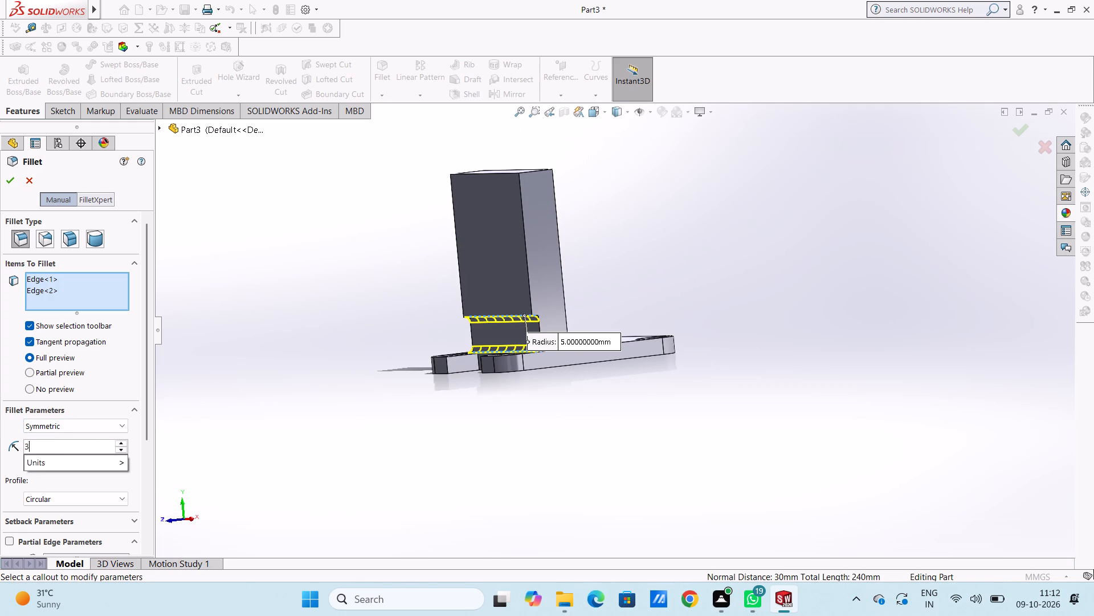
key(Return)
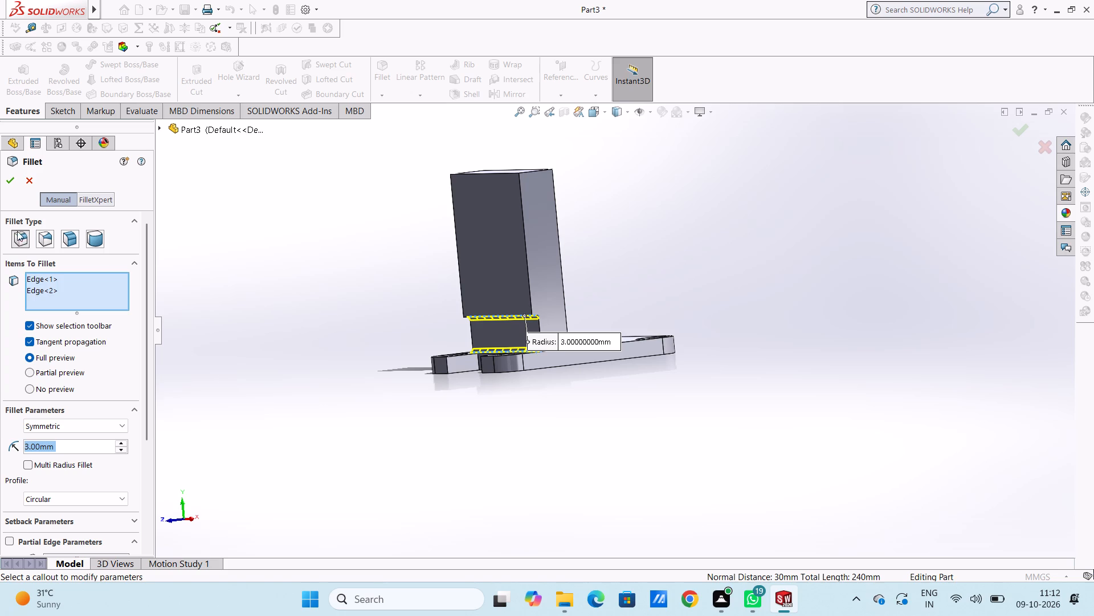
click(8, 184)
click(271, 327)
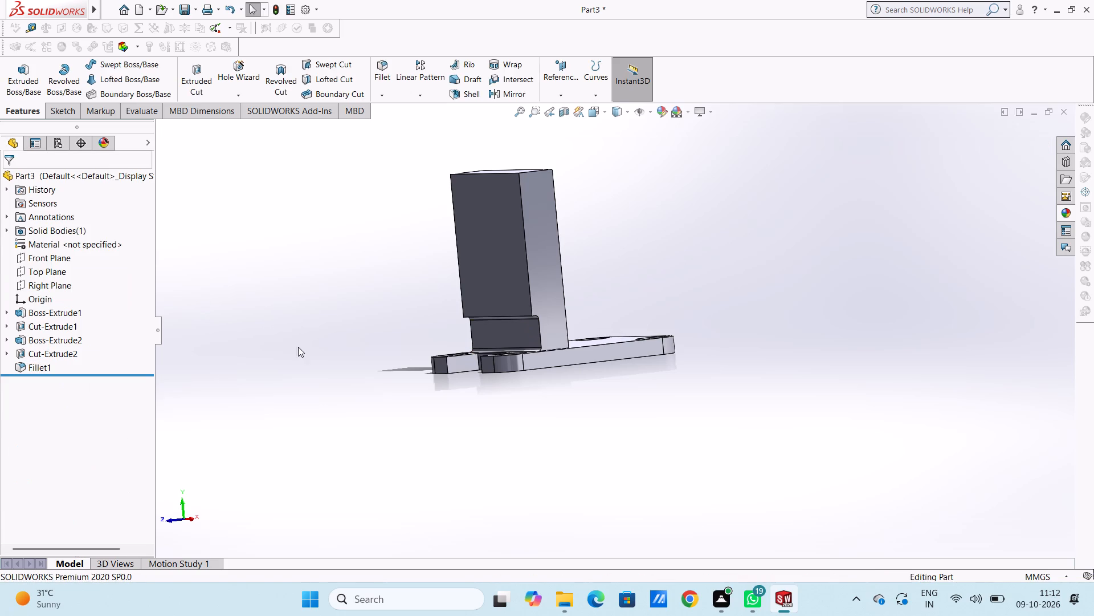
Start a 3 mm fillet along the recess's tangent profile edge on one side face of the upright block.
middle_drag(556, 299, 613, 346)
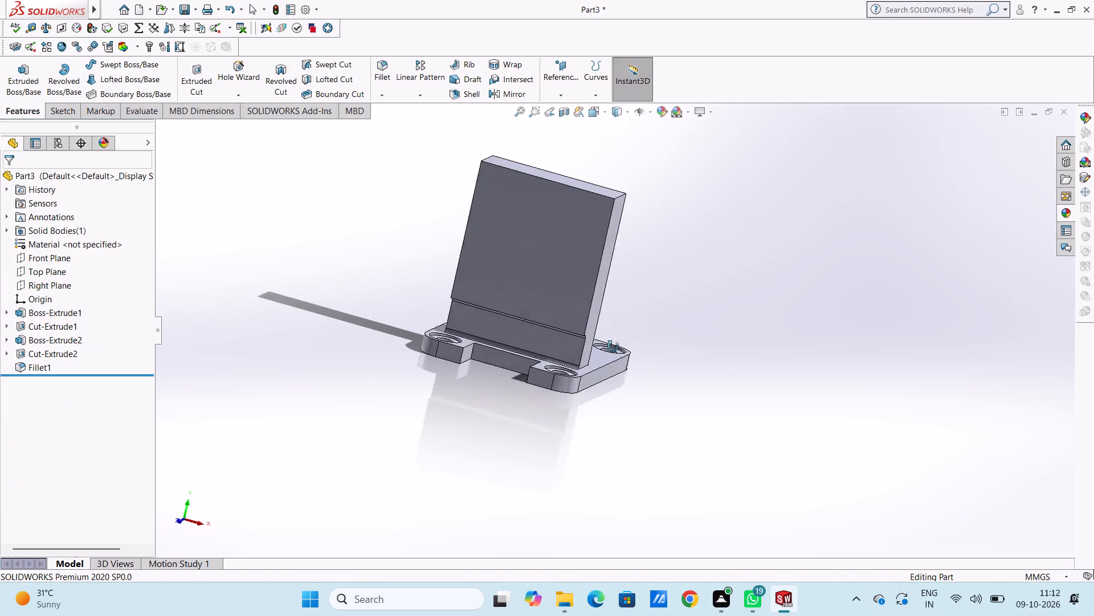
middle_drag(613, 346, 568, 370)
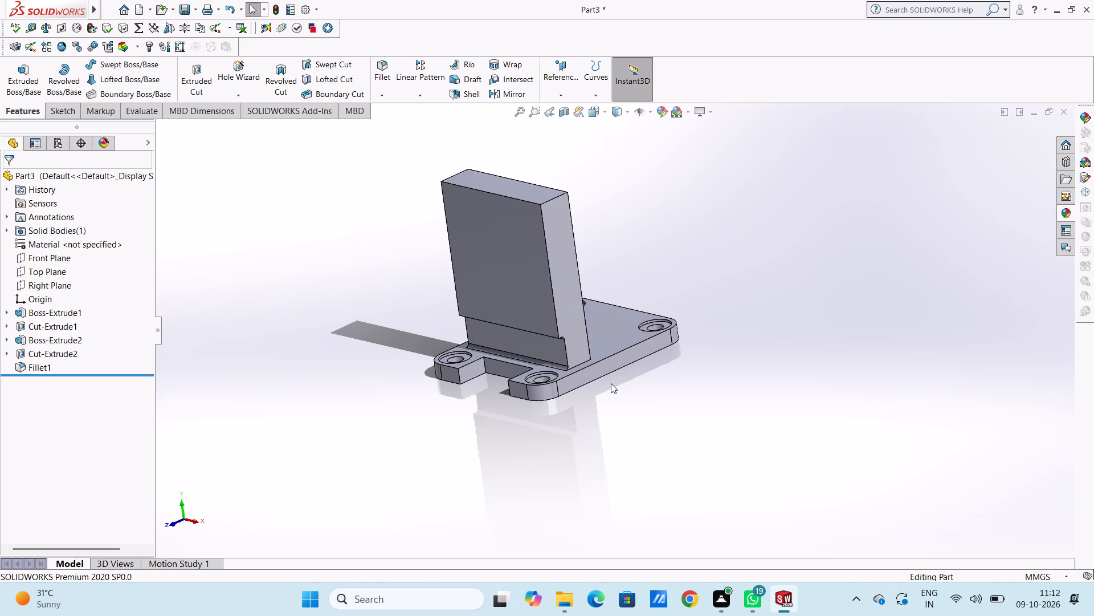
scroll(558, 336, down, 5)
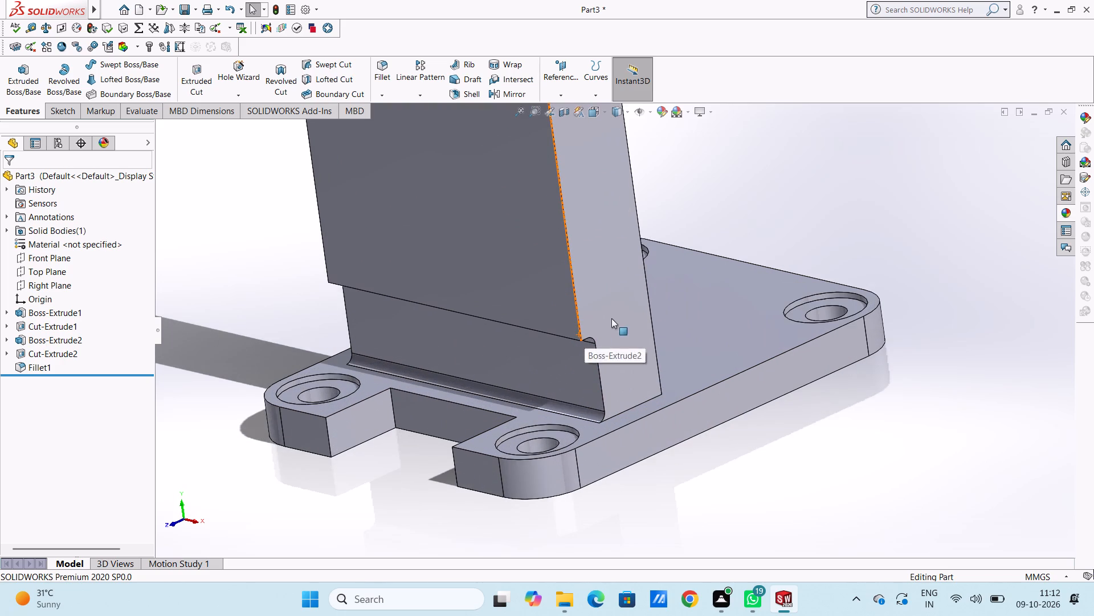
middle_drag(611, 318, 598, 303)
scroll(623, 346, down, 4)
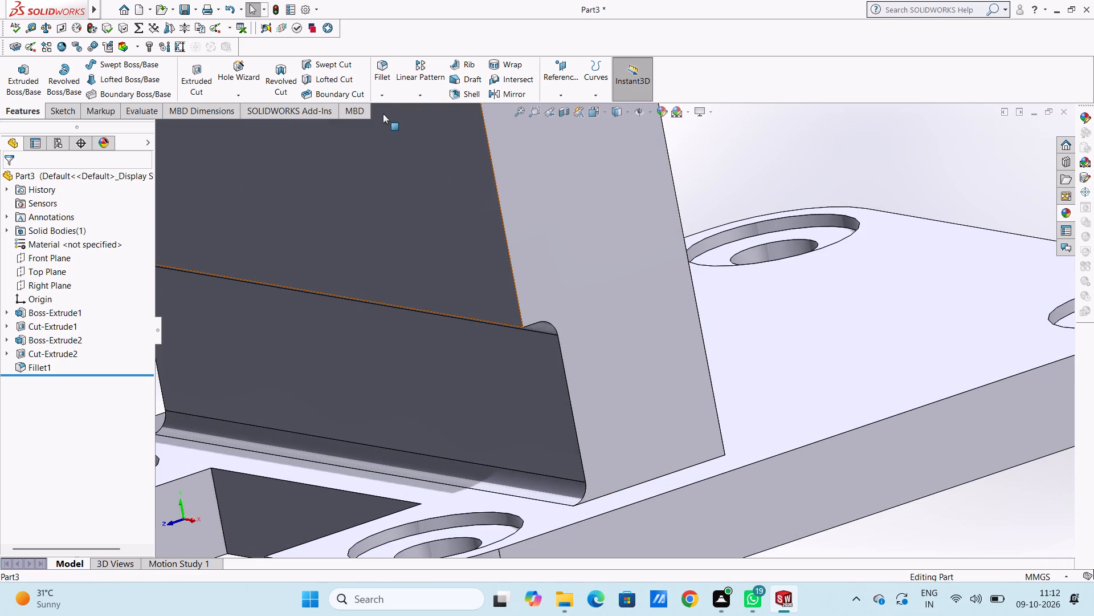
click(385, 59)
scroll(515, 318, down, 4)
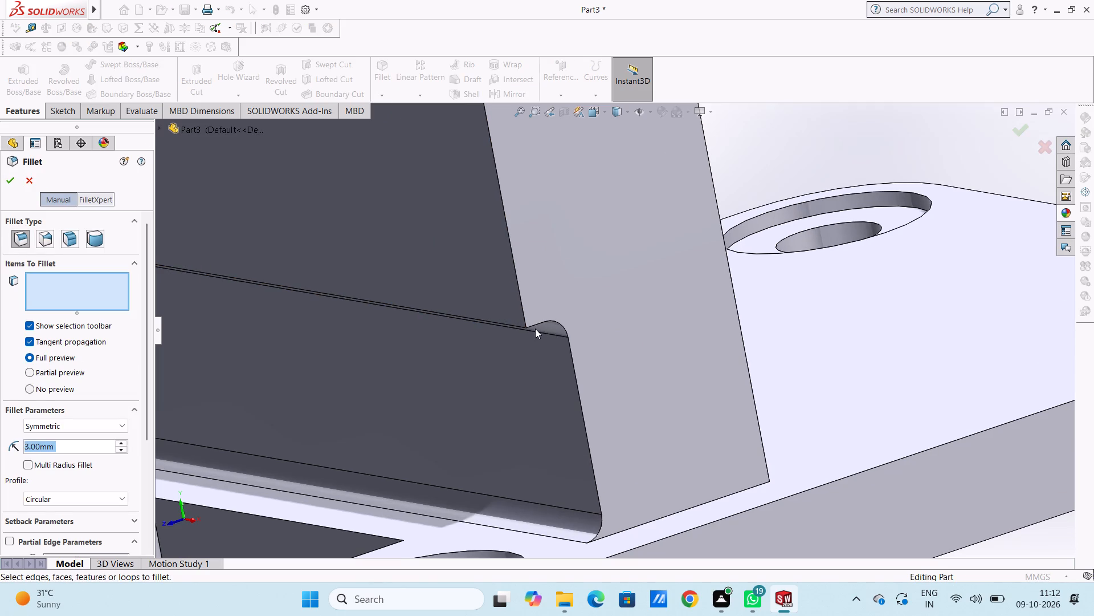
click(532, 326)
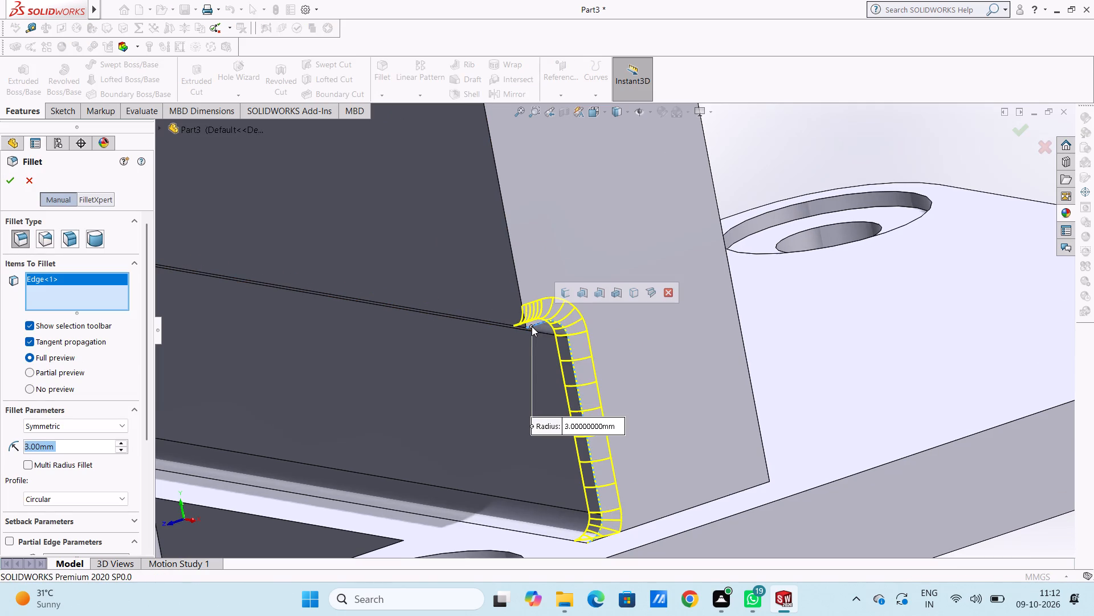
click(534, 325)
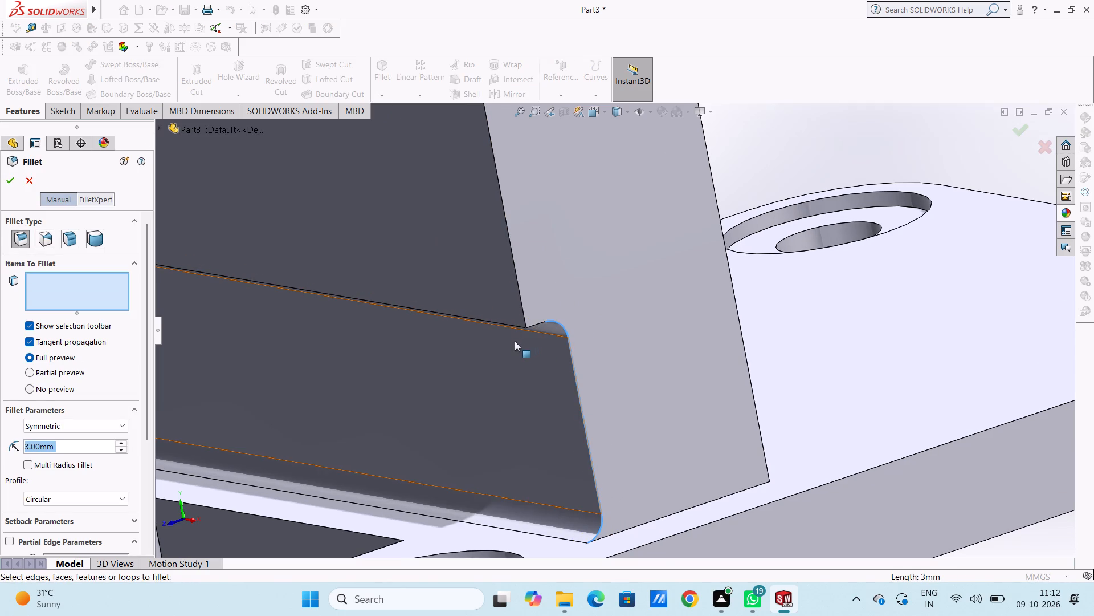
scroll(515, 341, down, 3)
middle_drag(564, 348, 609, 344)
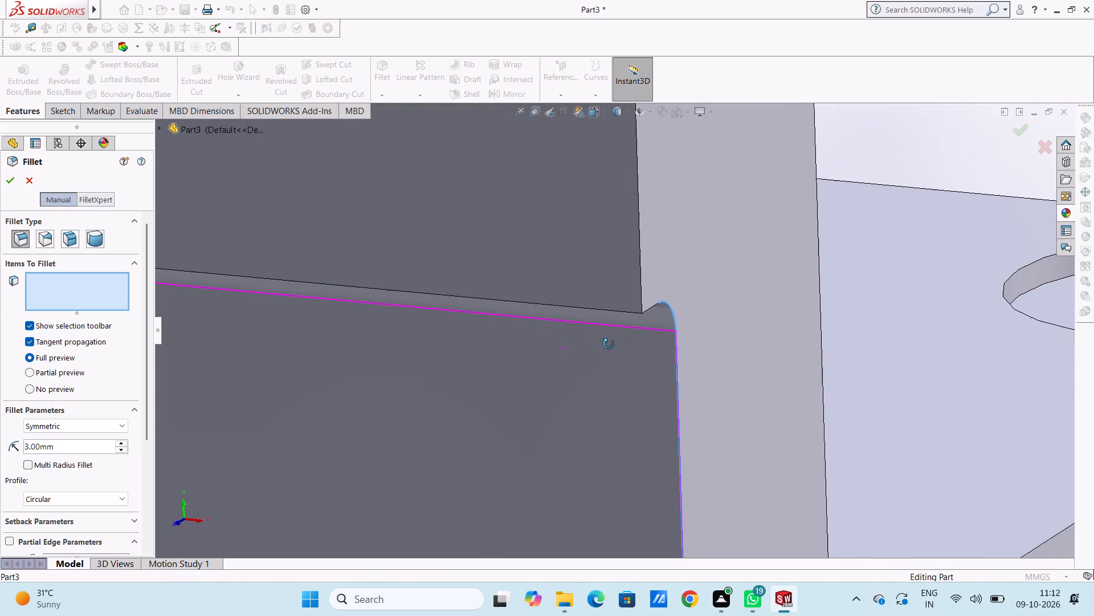
middle_drag(609, 344, 666, 278)
scroll(712, 276, down, 5)
click(666, 293)
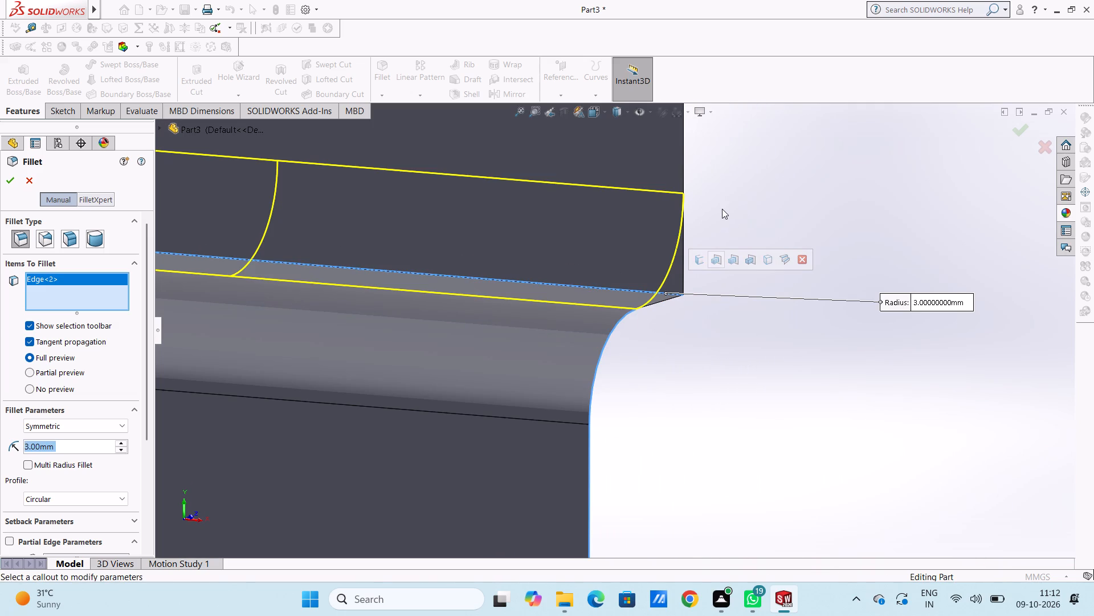
click(639, 291)
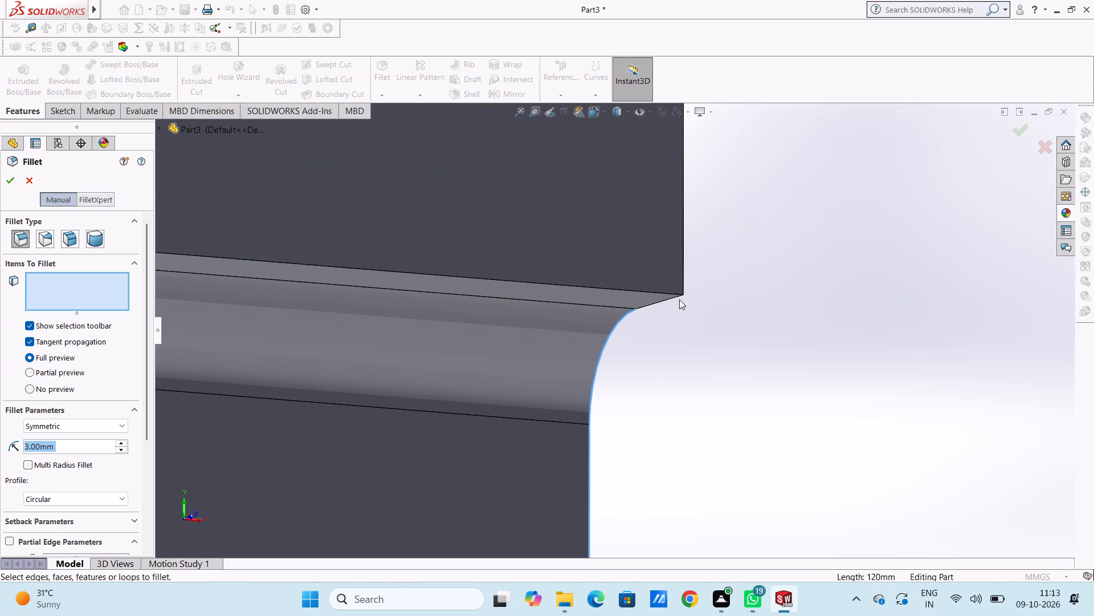
click(676, 297)
Add the recess's matching tangent profile edge on the upright block's opposite side face to the fillet selection.
scroll(748, 250, up, 15)
middle_drag(695, 271, 611, 314)
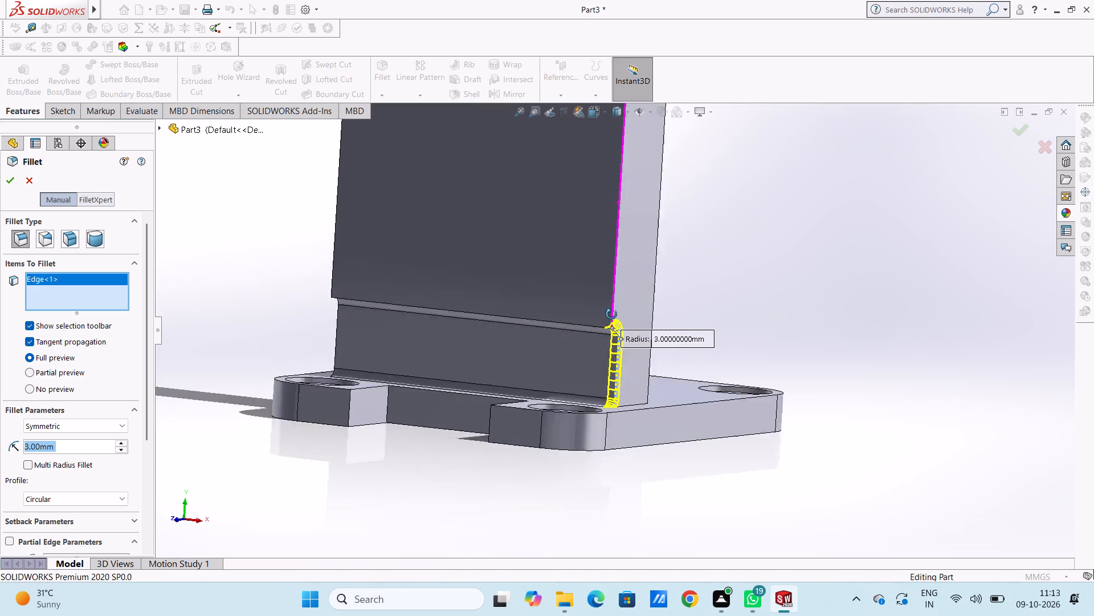
middle_drag(611, 314, 624, 301)
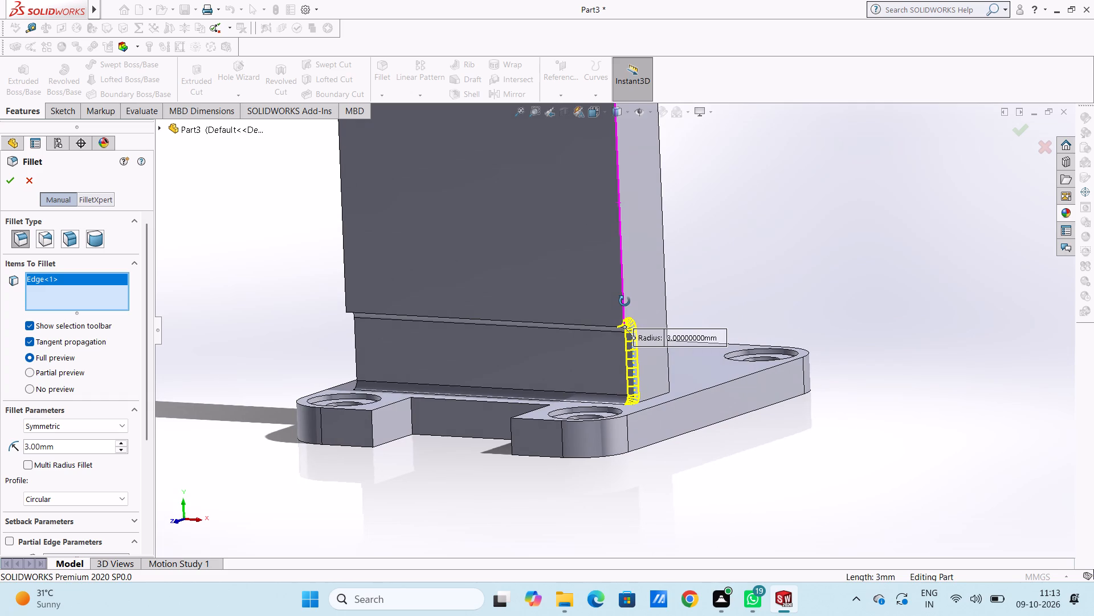
middle_drag(624, 301, 610, 294)
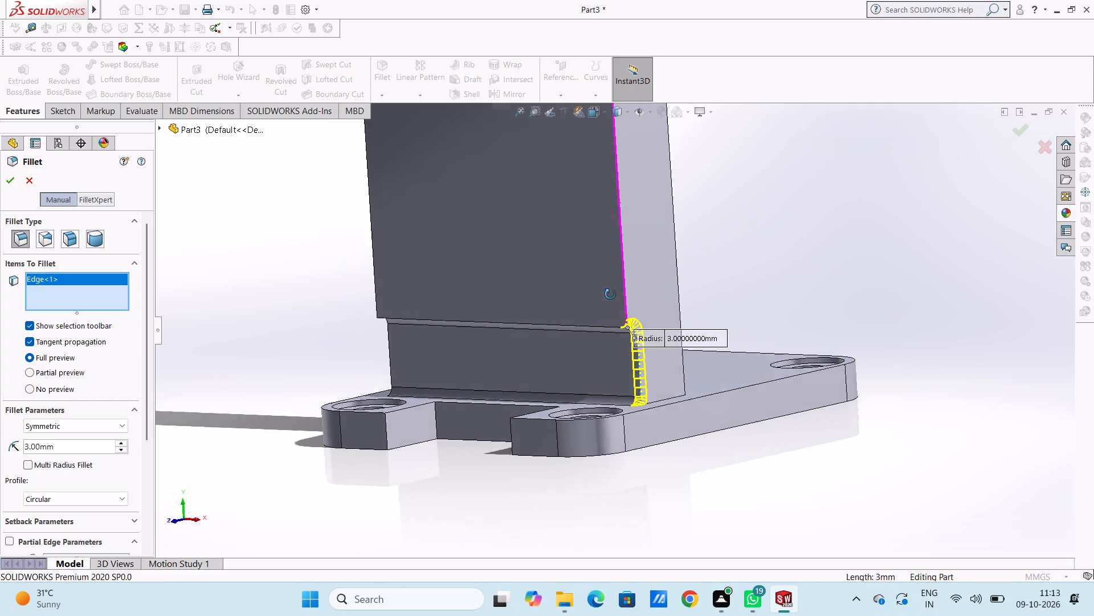
middle_drag(610, 294, 737, 291)
scroll(466, 382, down, 5)
scroll(489, 291, down, 4)
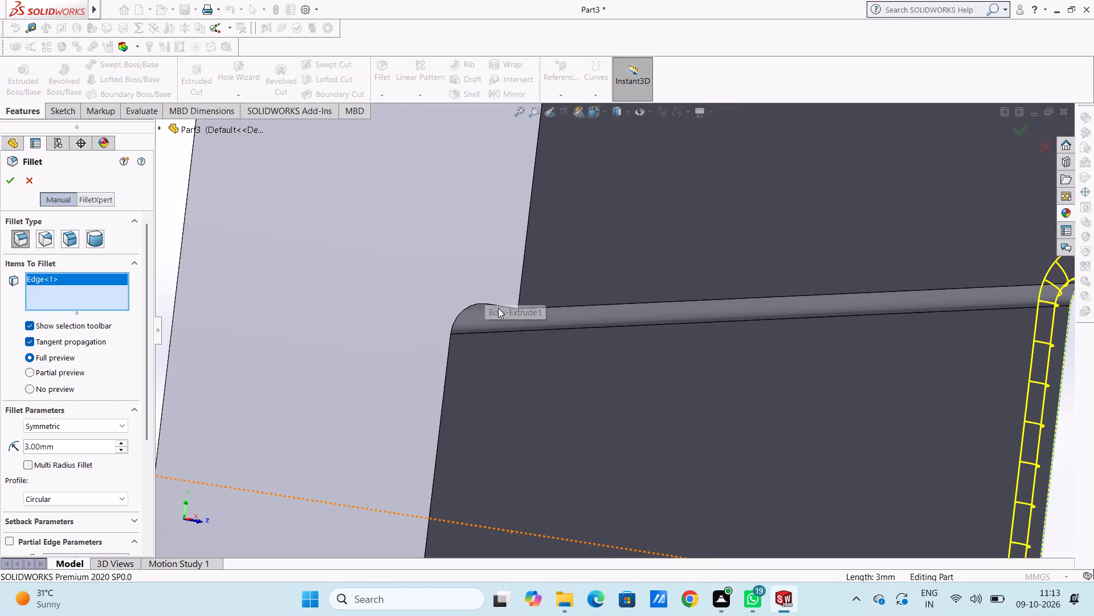
click(508, 308)
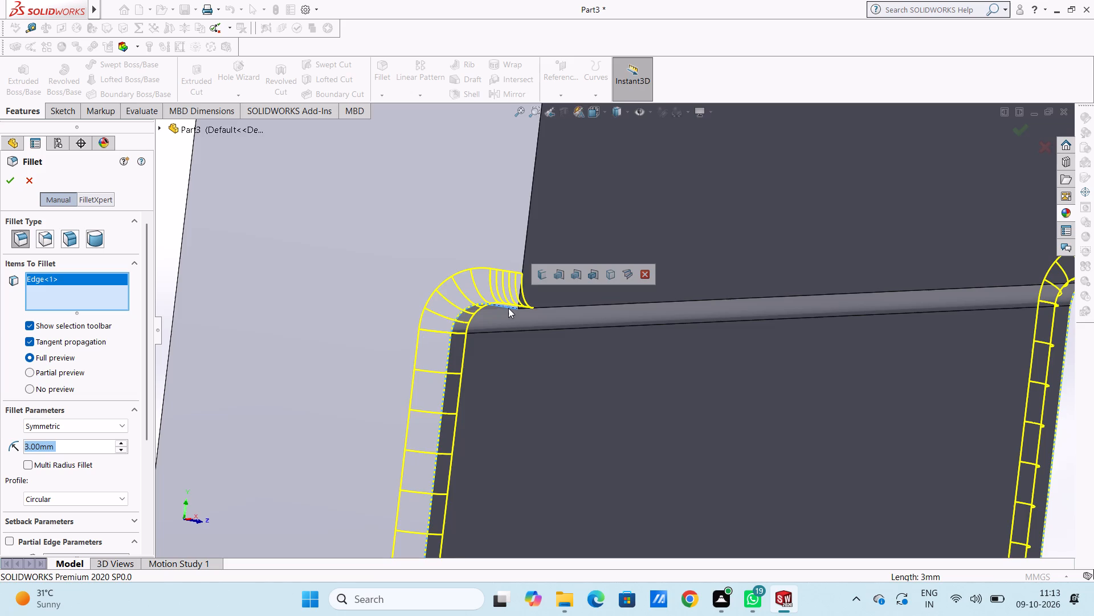
Set the fillet radius for the recess's two side profile edges to 6 mm.
scroll(508, 308, up, 11)
middle_drag(448, 445, 435, 435)
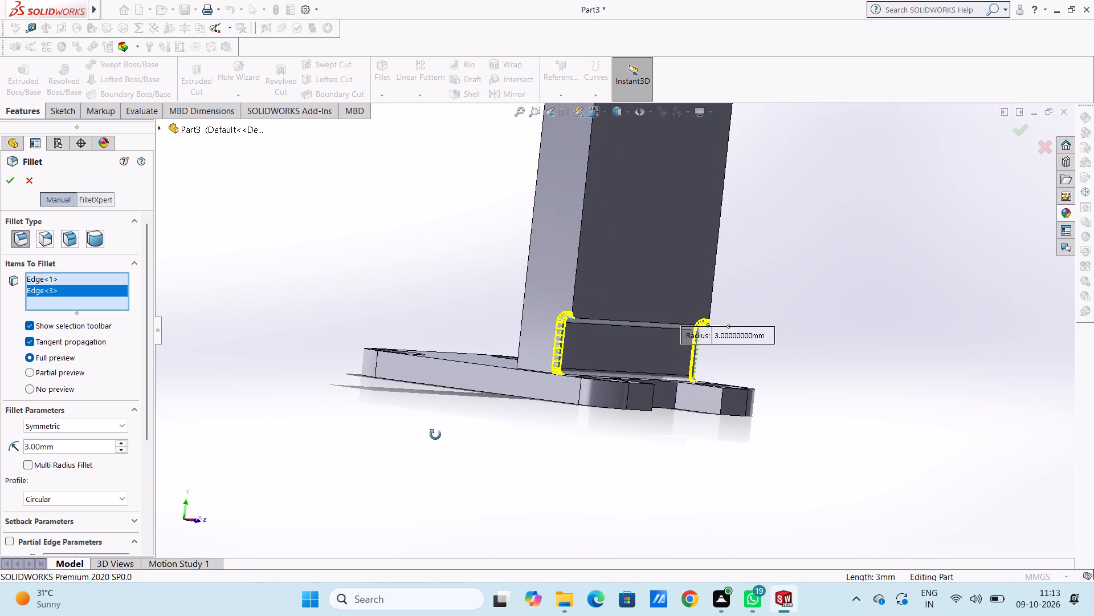
middle_drag(435, 435, 435, 435)
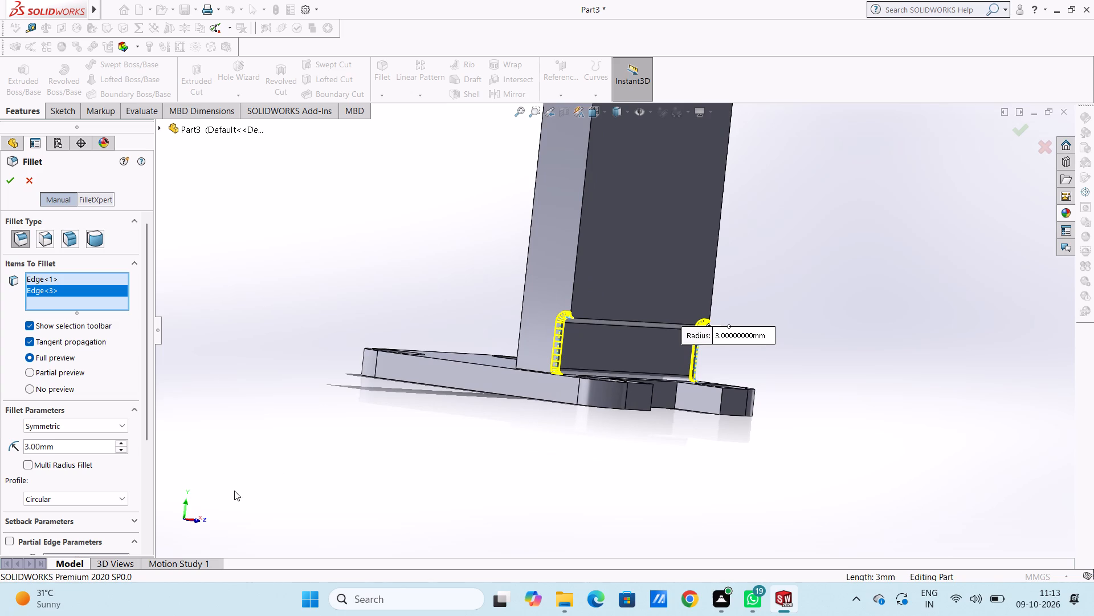
middle_drag(234, 491, 167, 449)
middle_drag(341, 415, 411, 433)
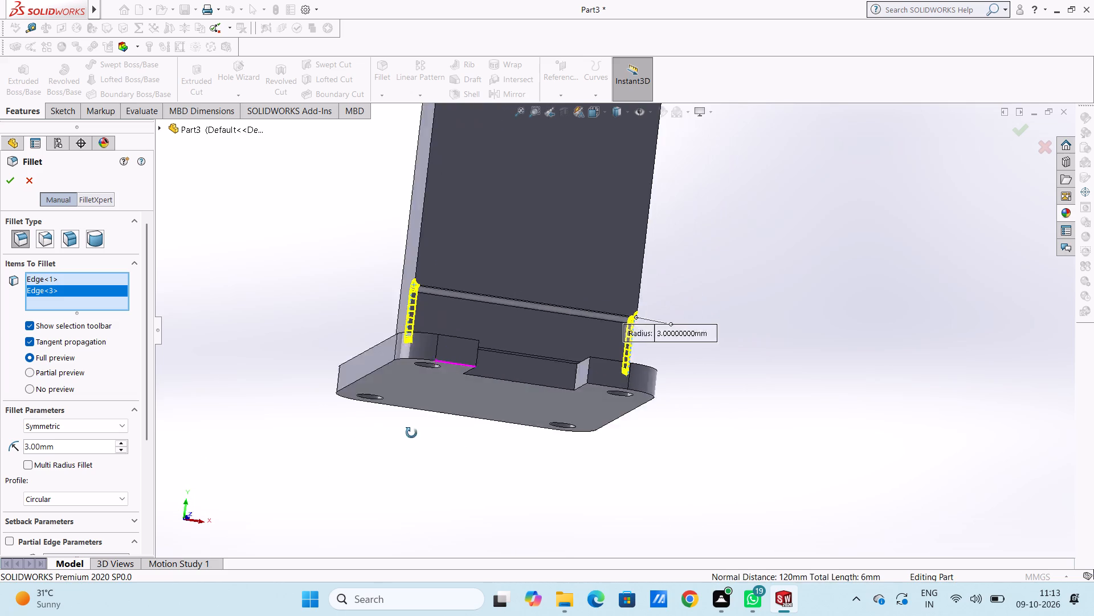
middle_drag(411, 433, 272, 439)
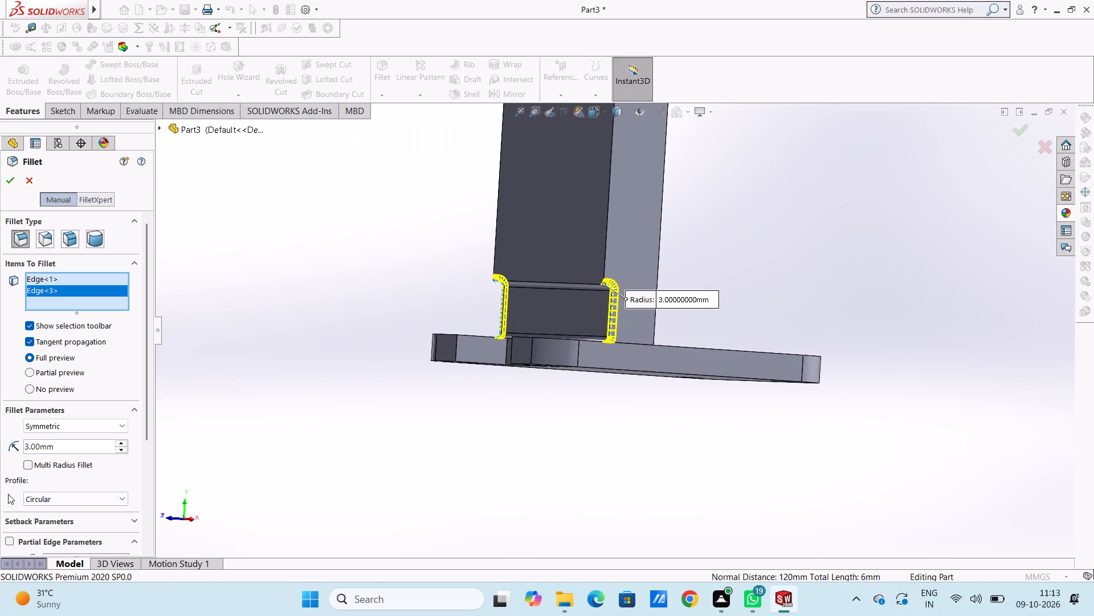
double_click(91, 447)
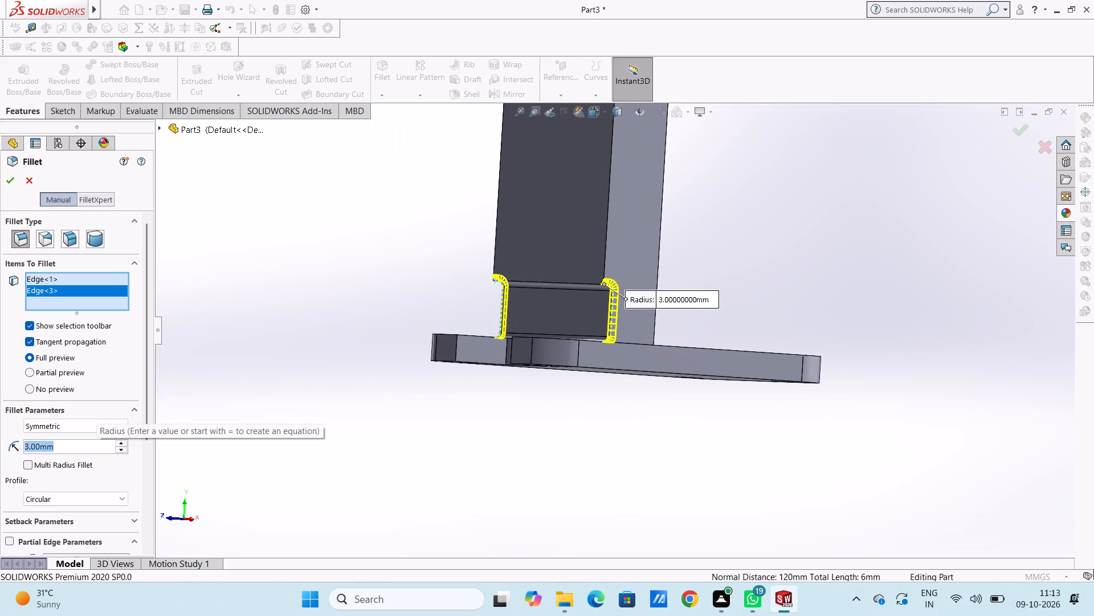
key(6)
key(Return)
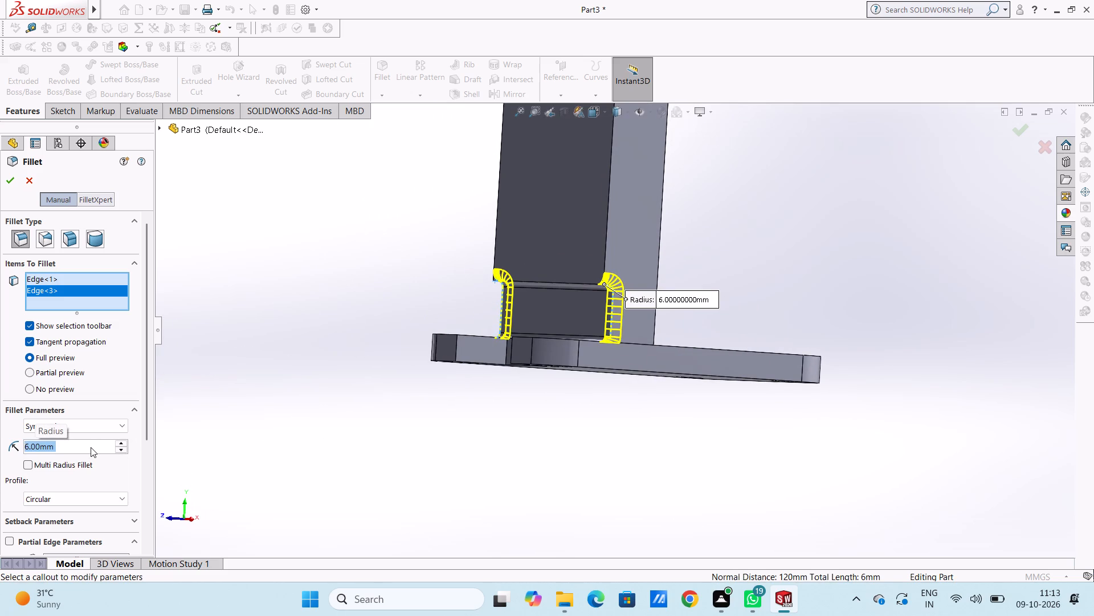
Add the upright block's two short top edges to the fillet selection and apply the 6 mm fillet.
scroll(304, 347, up, 3)
scroll(643, 150, down, 5)
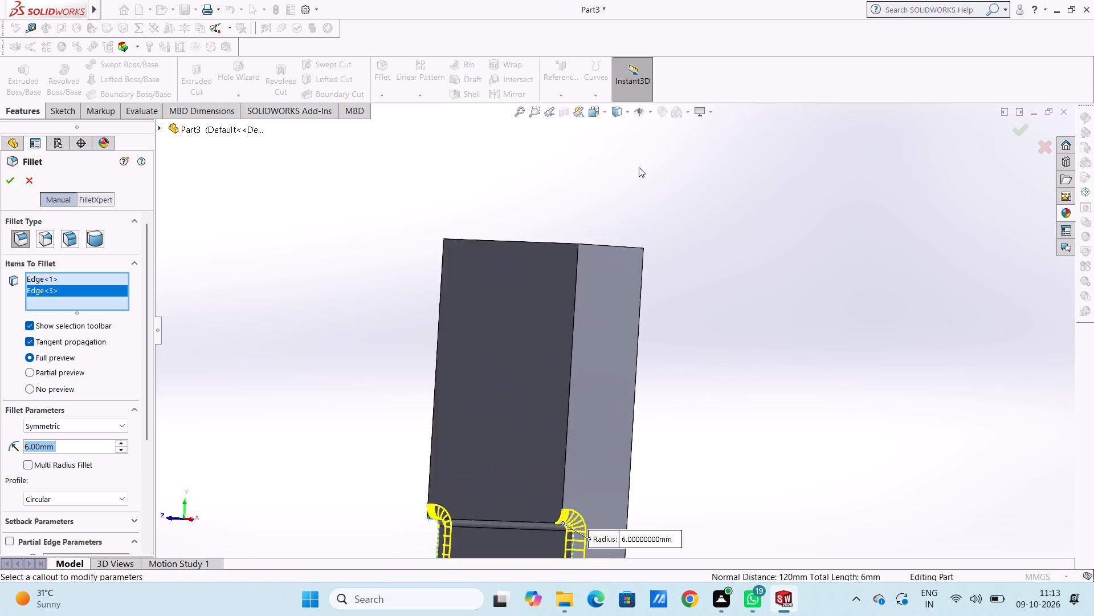
middle_drag(577, 260, 595, 297)
click(586, 273)
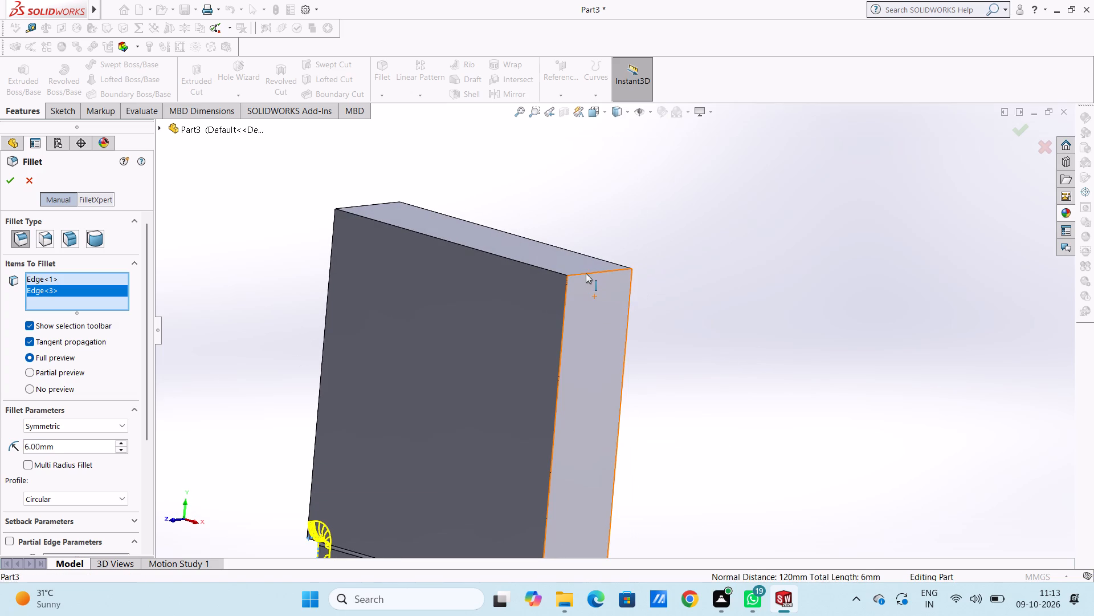
click(343, 206)
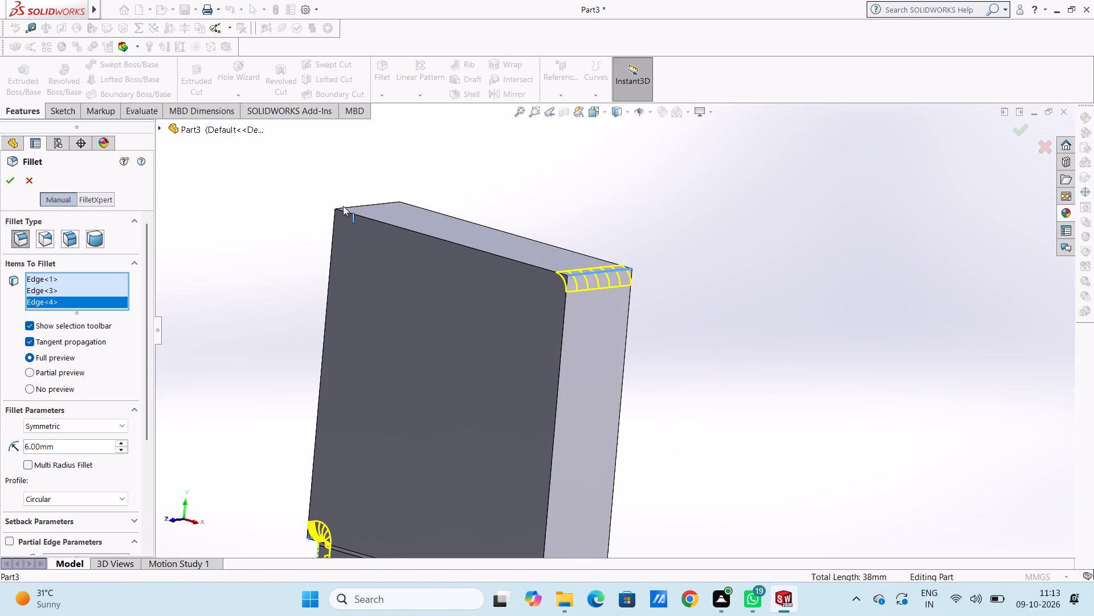
click(6, 181)
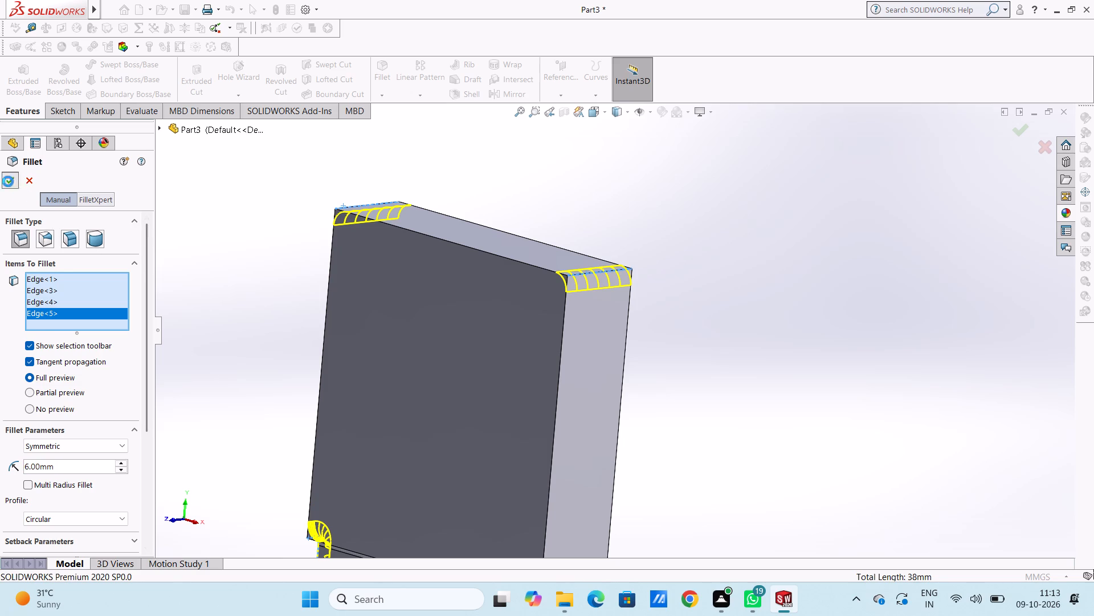
click(237, 269)
Start a sketch on the upright block's large front face above the recess, viewed from the front.
scroll(237, 269, up, 5)
middle_drag(376, 410, 376, 375)
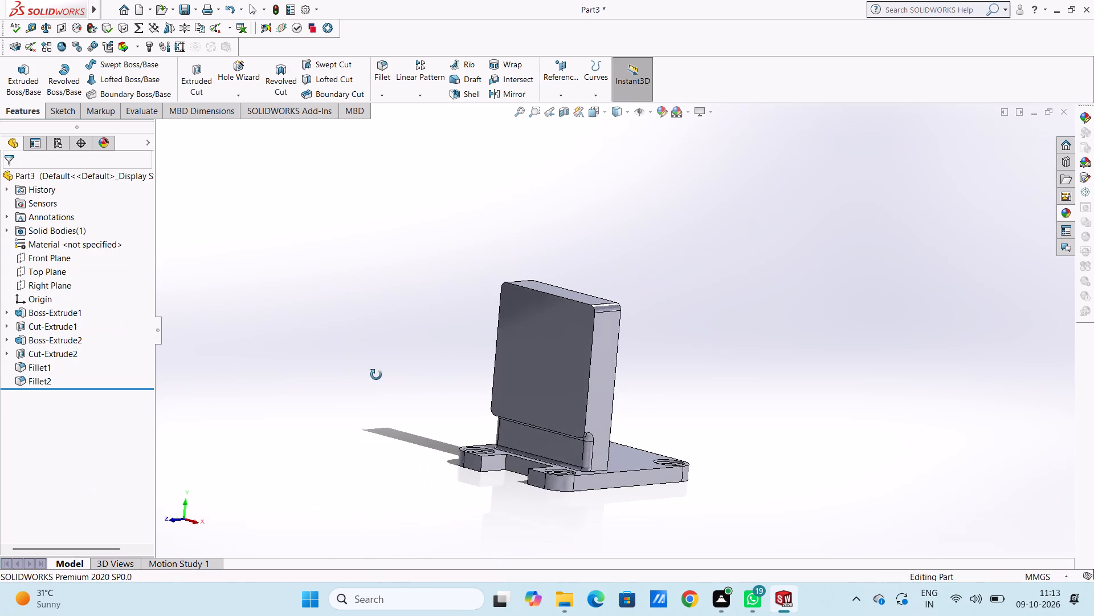
middle_drag(376, 375, 368, 390)
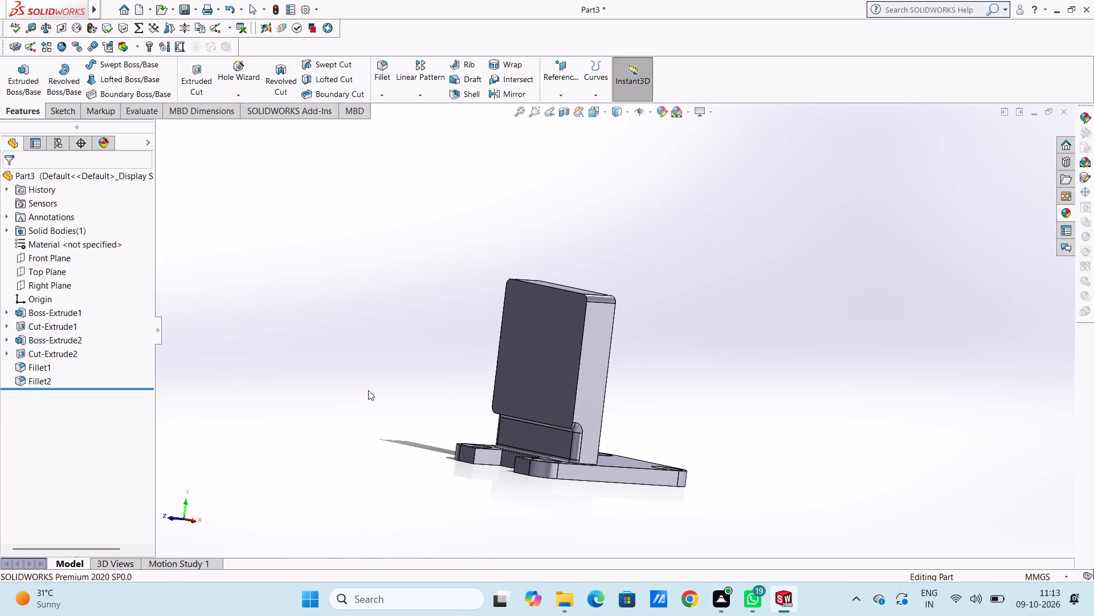
middle_drag(368, 390, 469, 420)
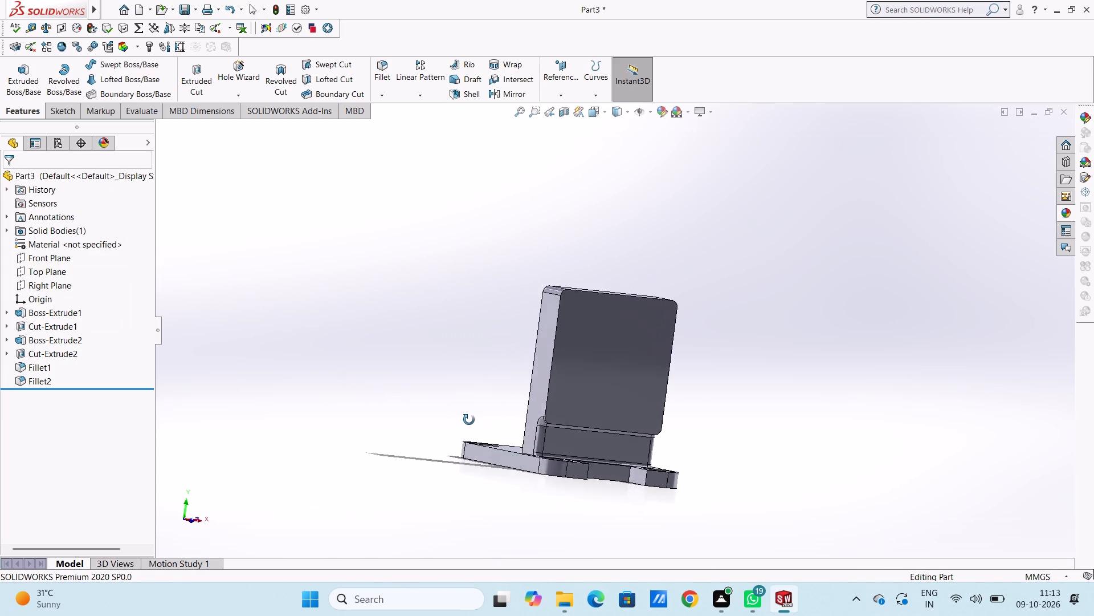
middle_drag(469, 420, 382, 458)
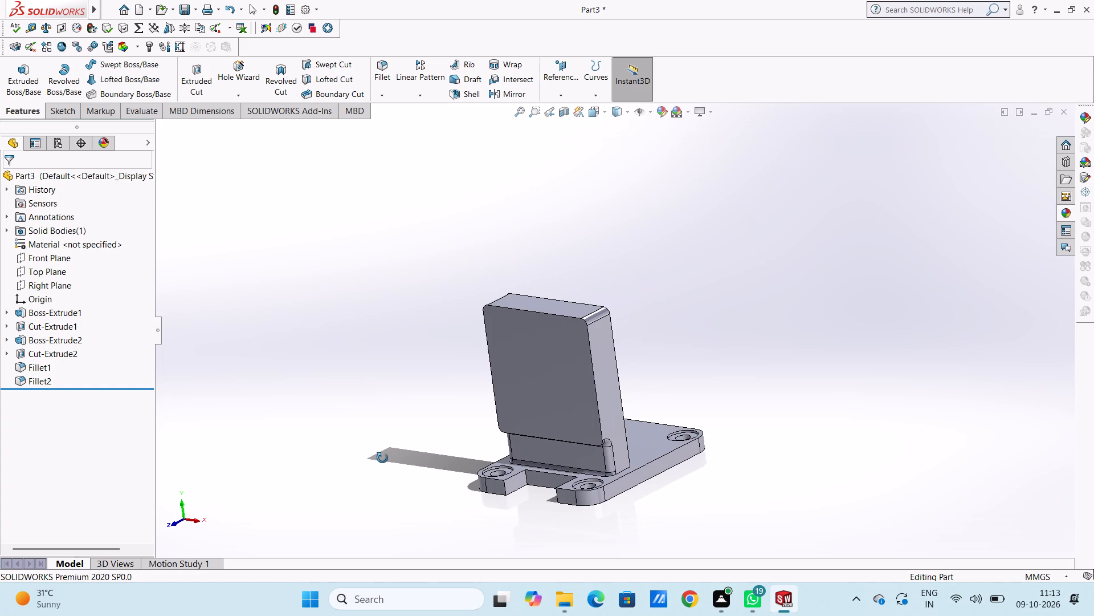
middle_drag(382, 458, 436, 416)
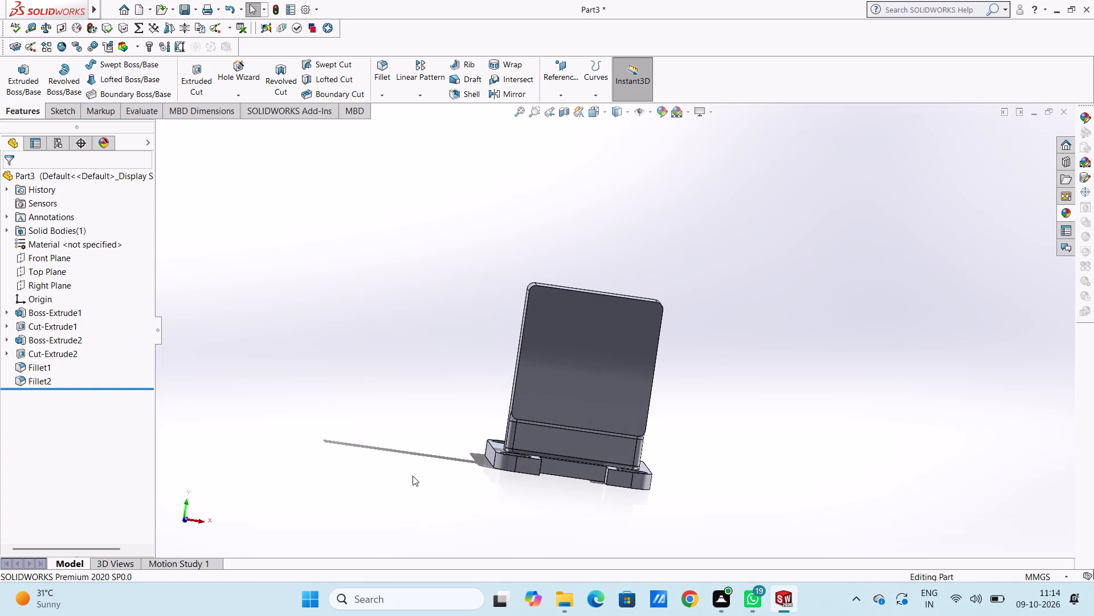
key(ctrl+1)
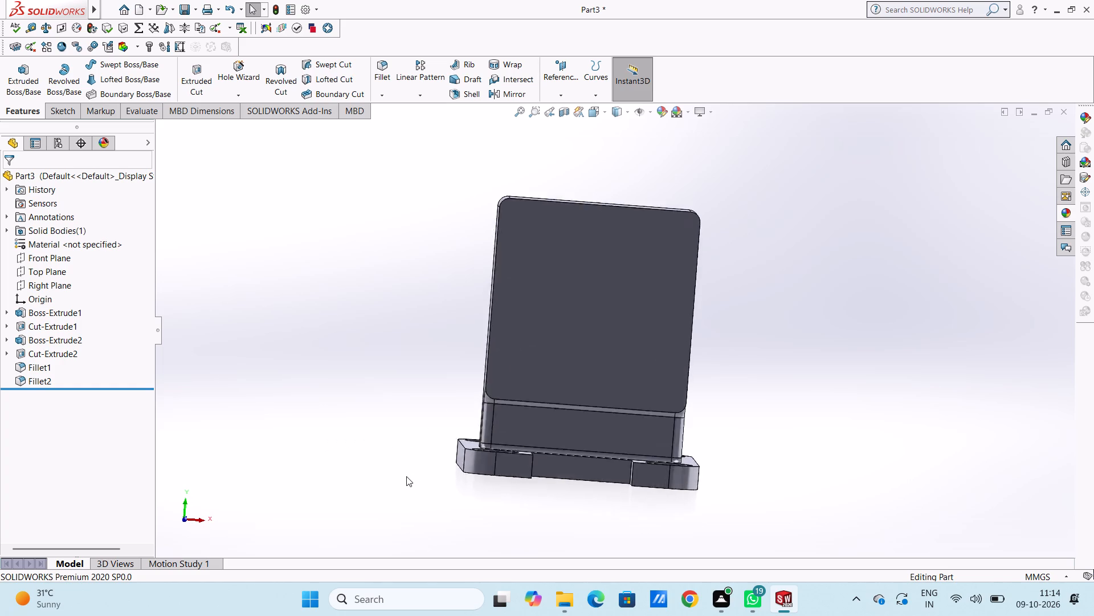
scroll(406, 476, up, 6)
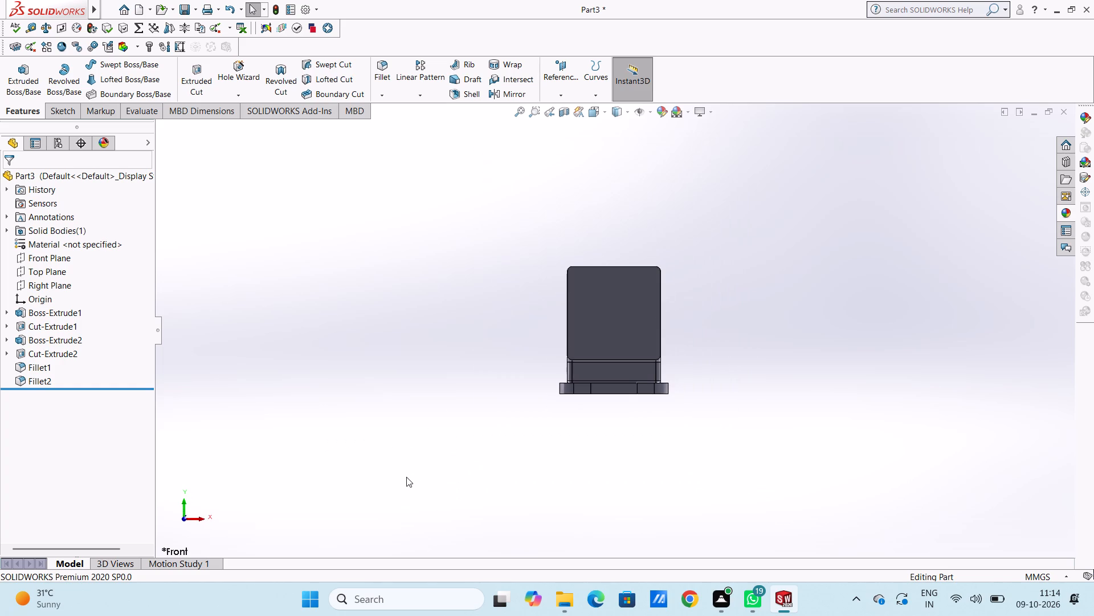
scroll(683, 234, down, 4)
click(481, 367)
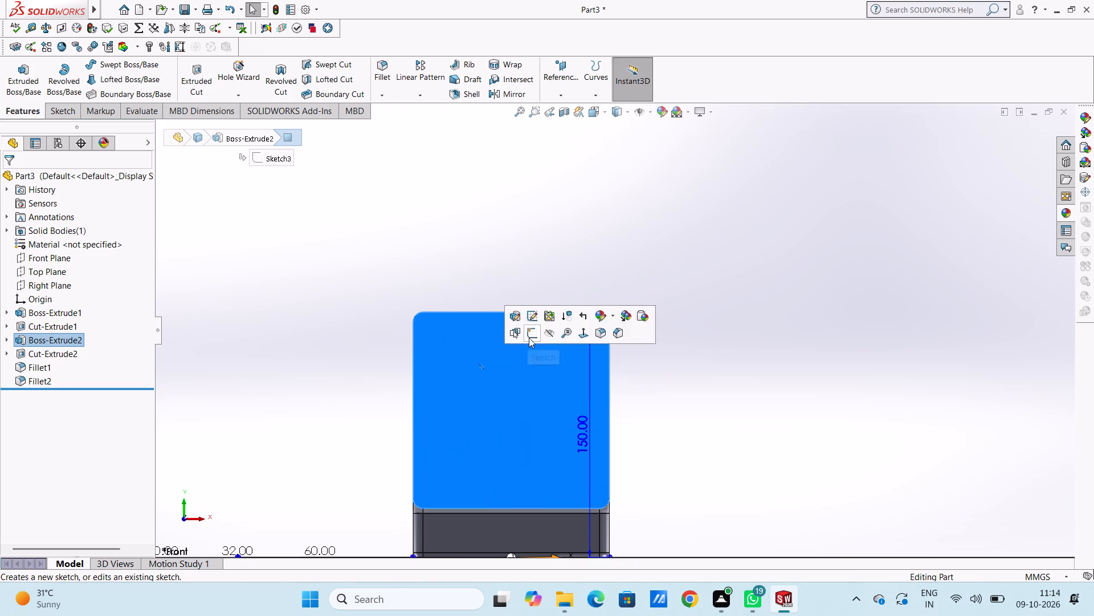
click(531, 333)
click(350, 329)
Sketch four circles near the front face's corners, the upper two about 10 mm in radius and the lower two about 12 mm.
click(129, 64)
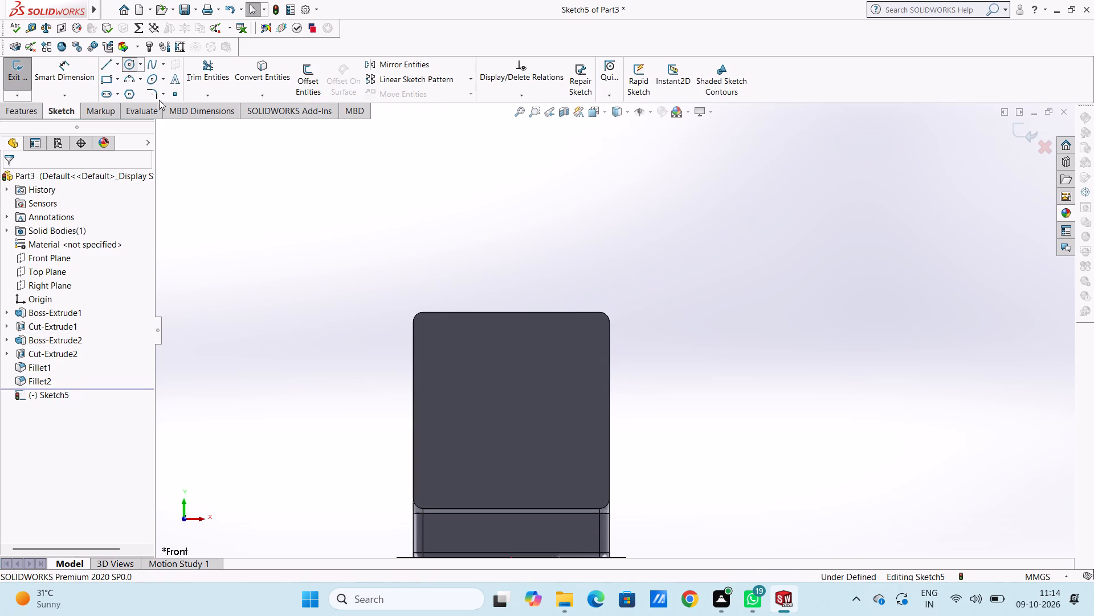
click(438, 341)
click(448, 354)
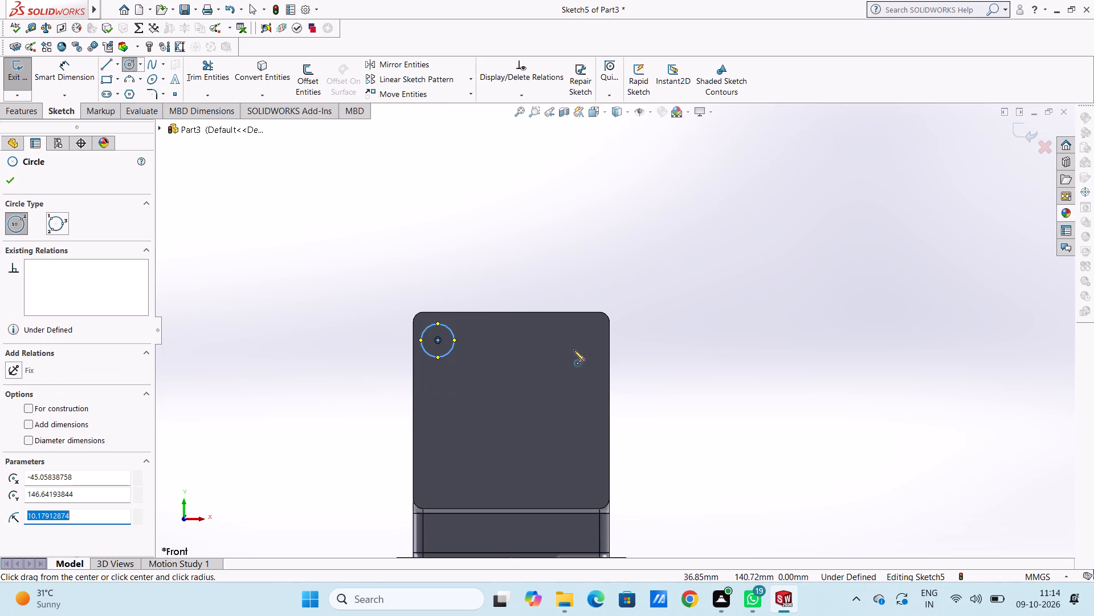
click(572, 342)
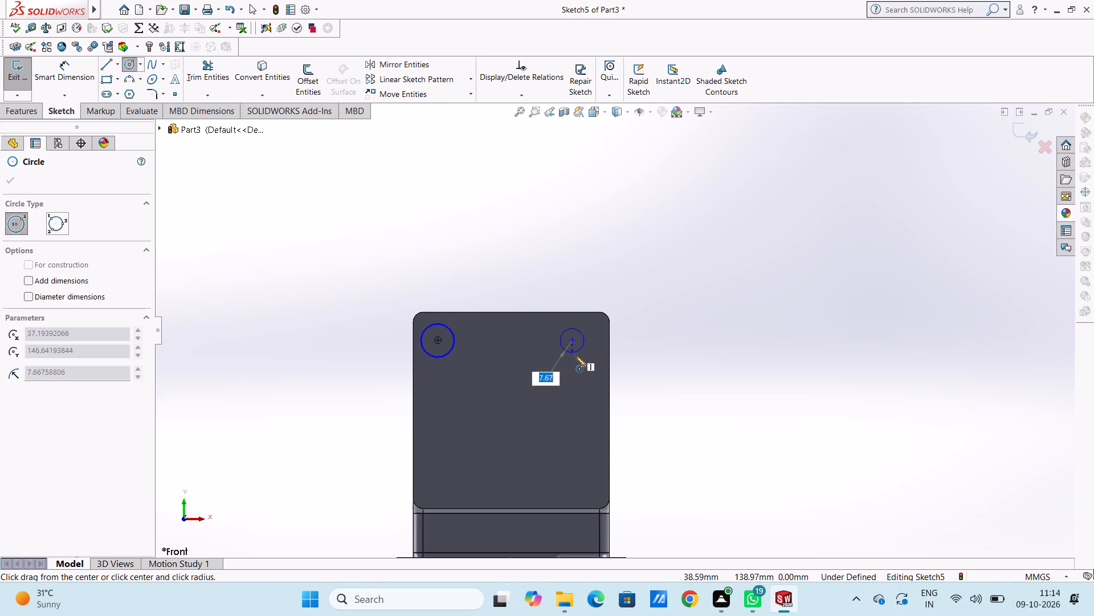
click(575, 356)
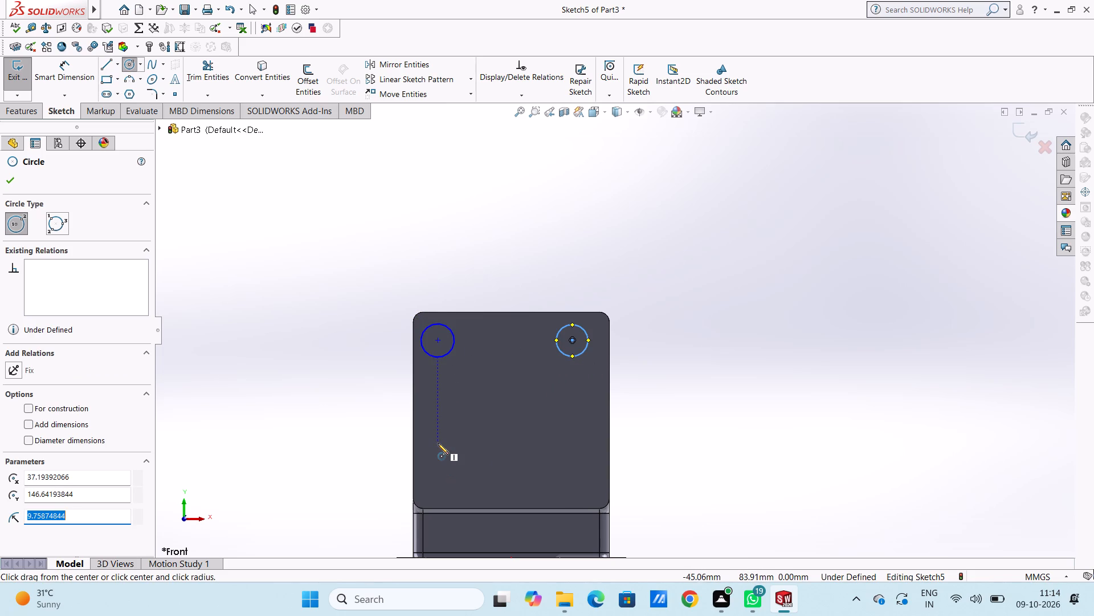
click(439, 451)
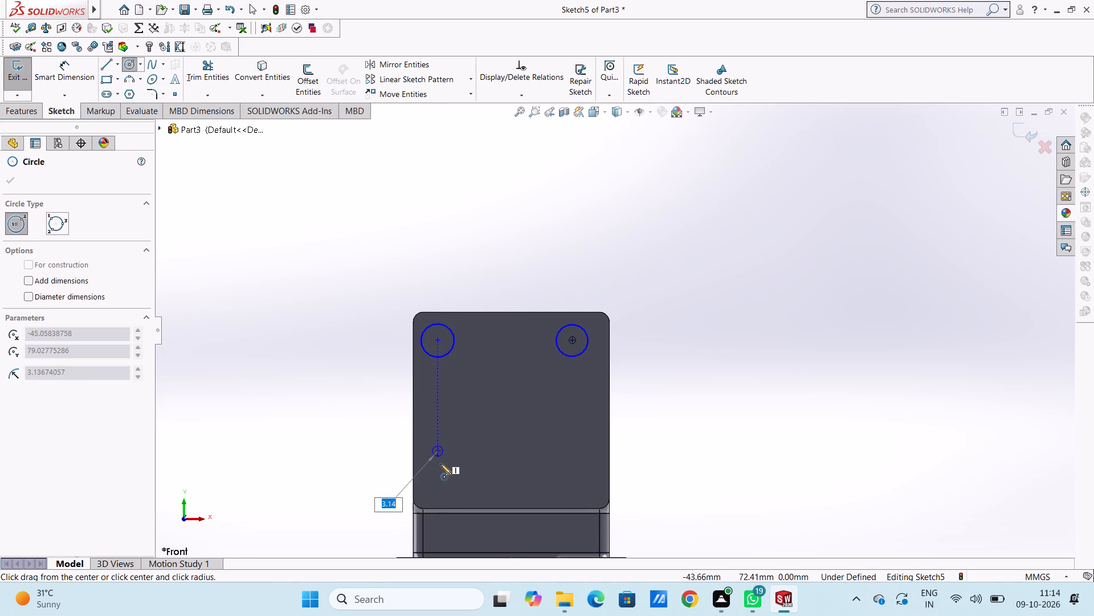
click(442, 469)
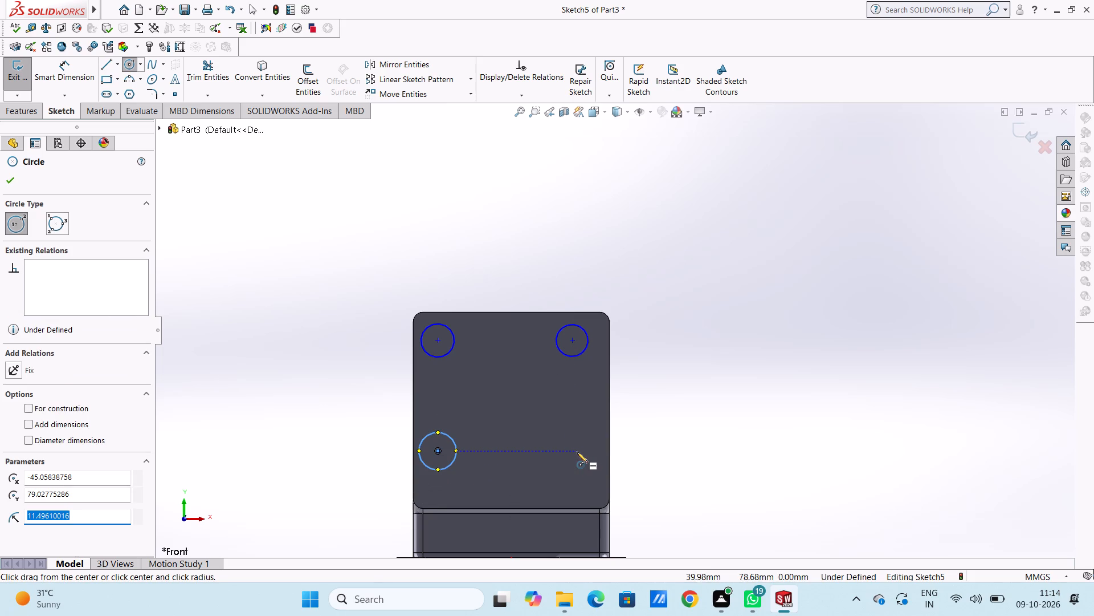
click(576, 452)
click(577, 471)
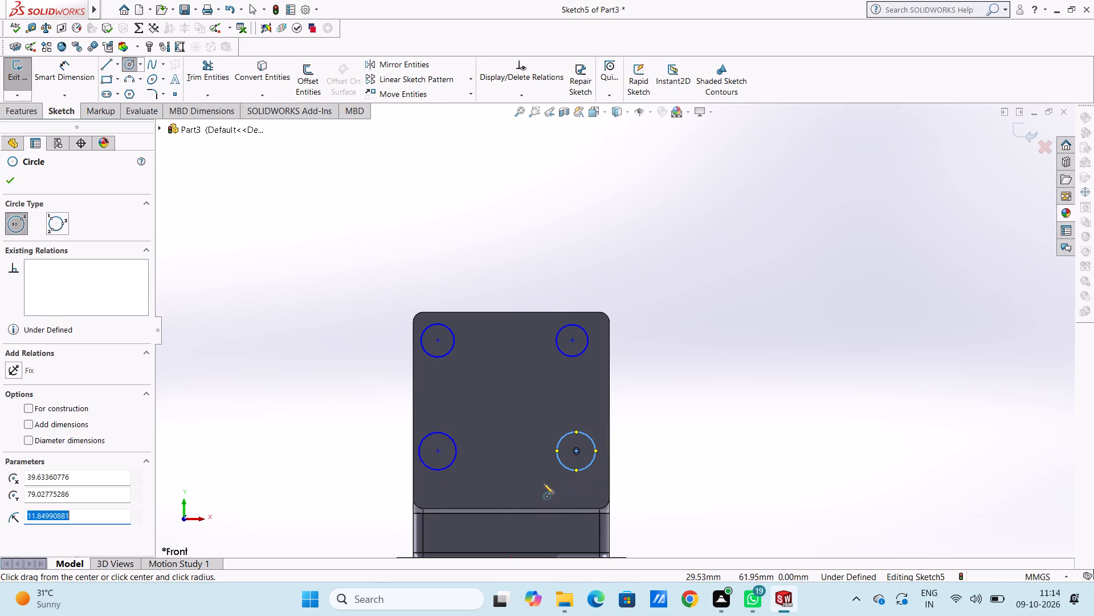
click(12, 179)
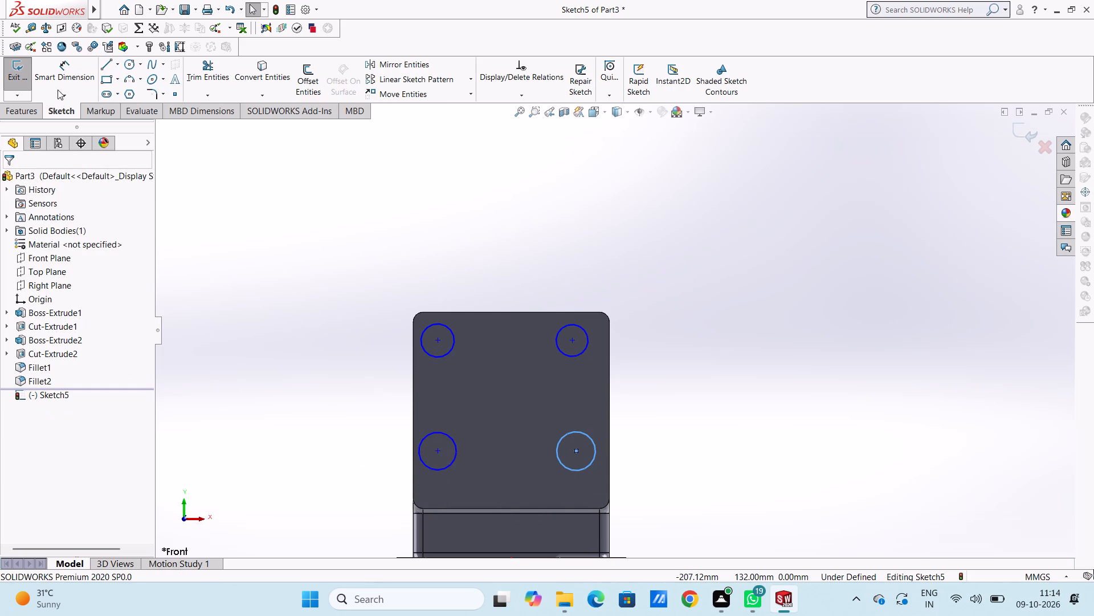
Dimension the upper-left circle's diameter to 8.5 mm.
click(62, 71)
click(445, 358)
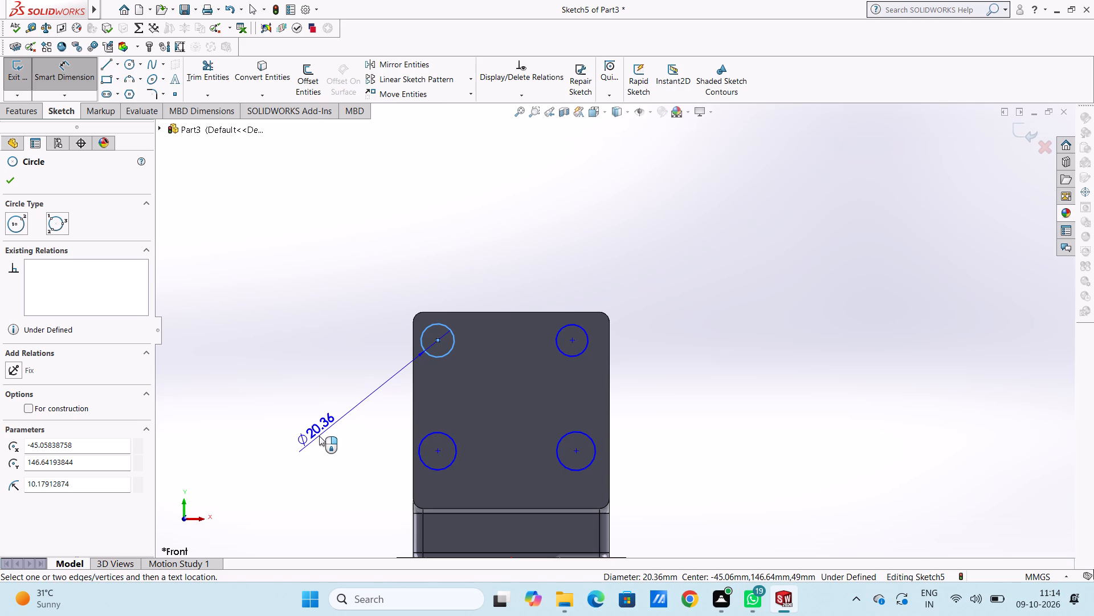
click(319, 436)
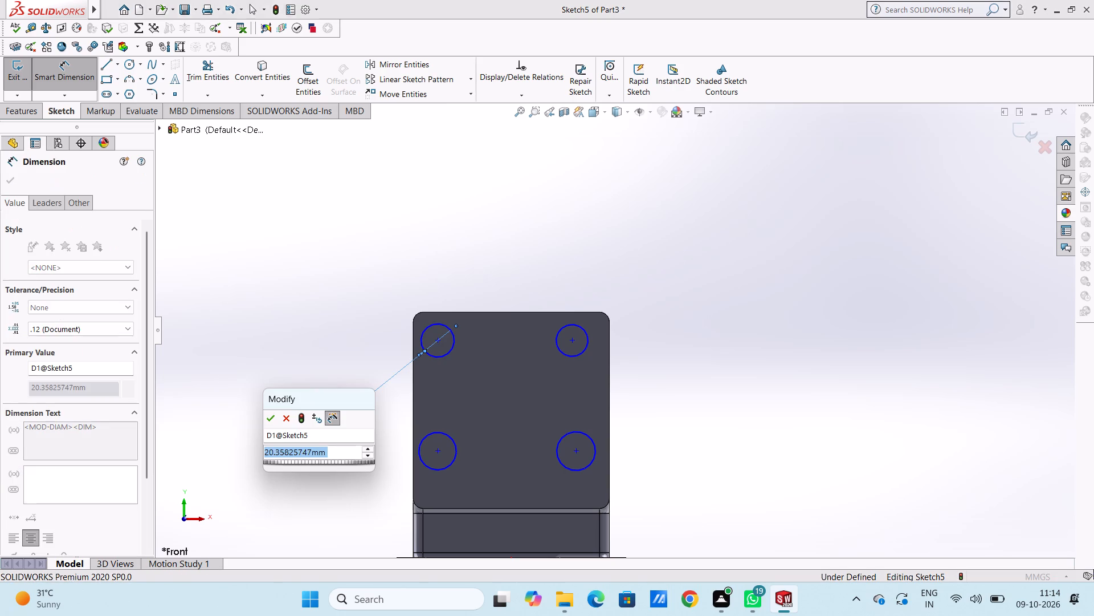
text(8.5)
key(Return)
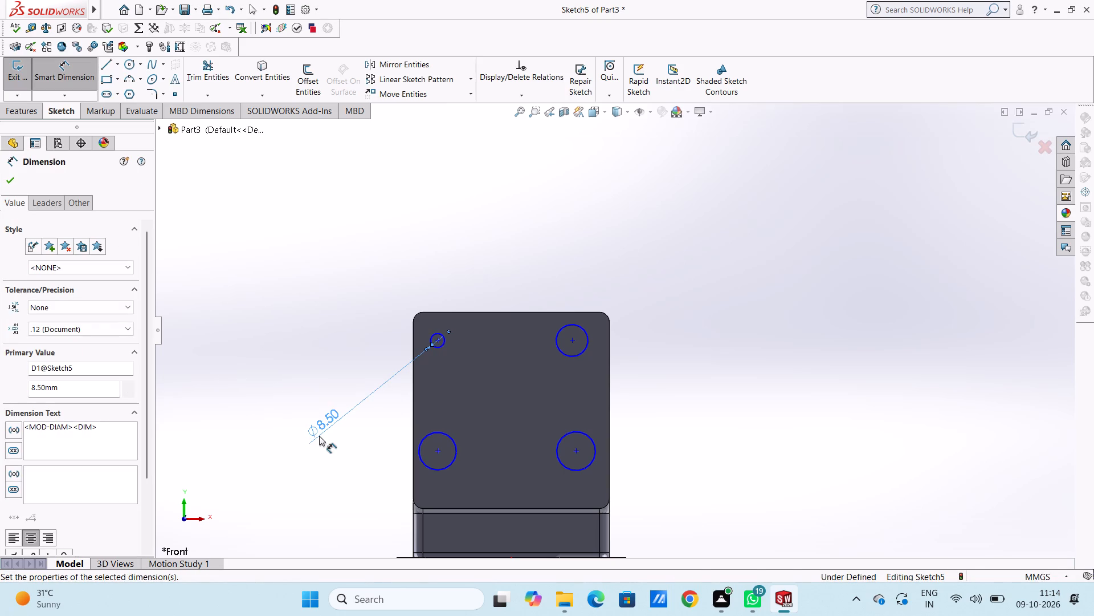
click(359, 285)
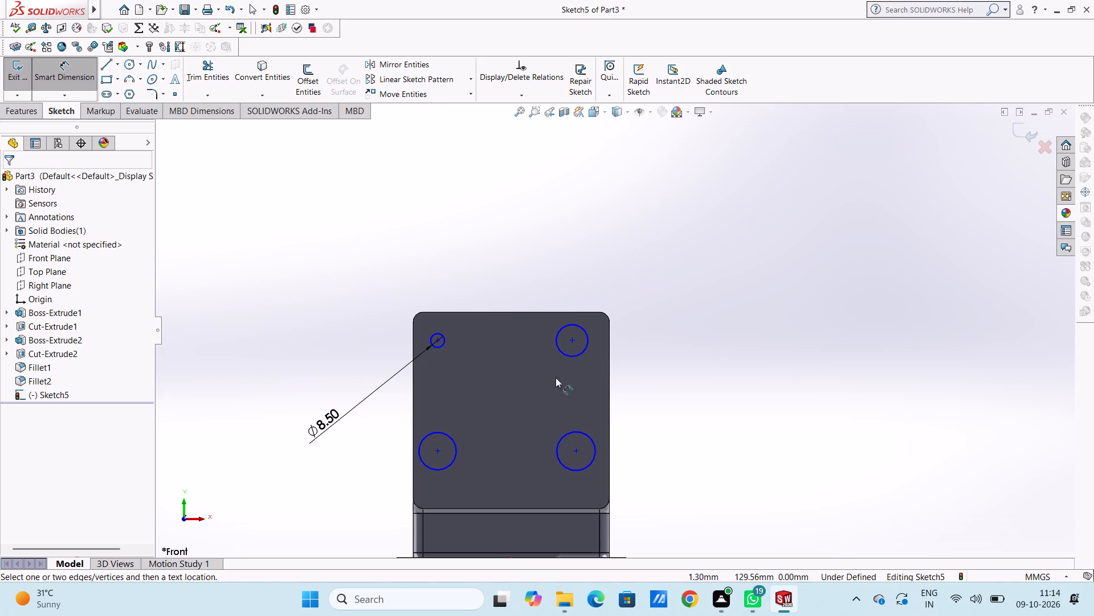
Dimension the upper-right circle's diameter to 8.5 mm.
click(583, 354)
click(806, 413)
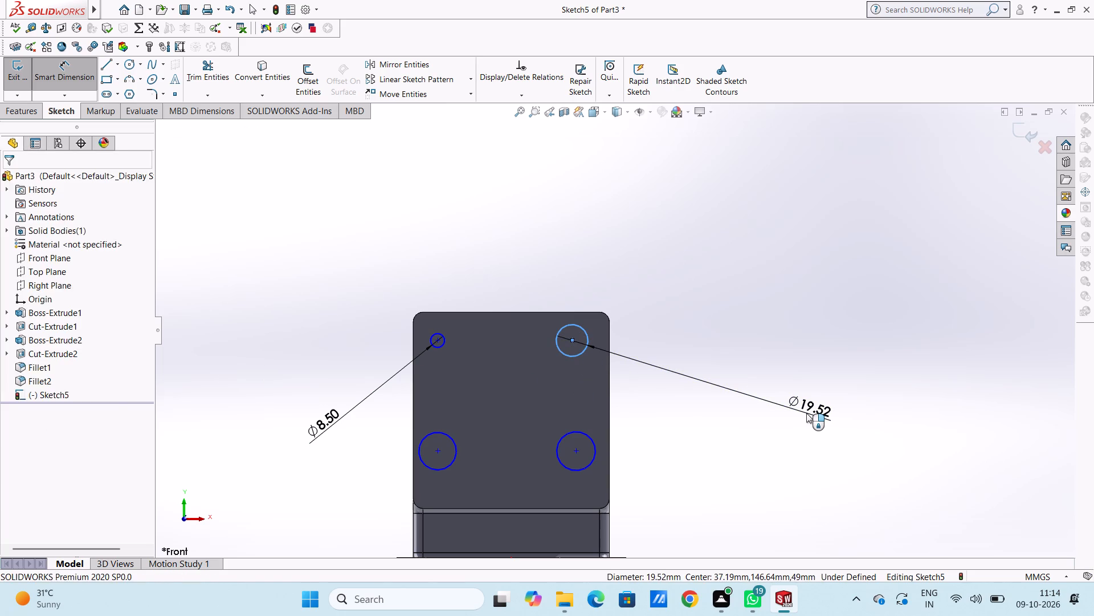
text(8.5)
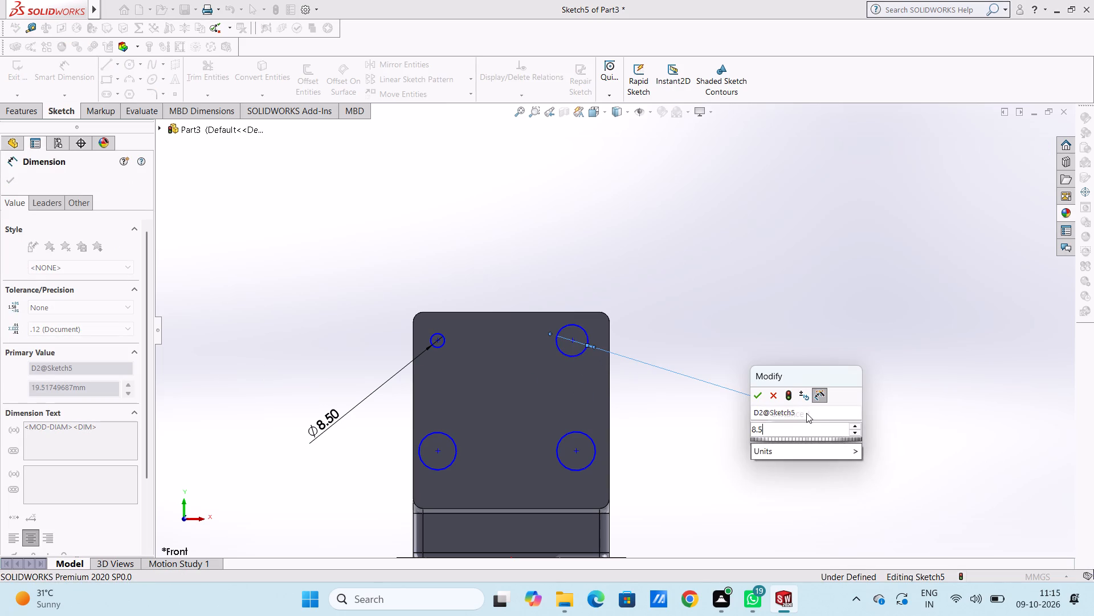
key(Return)
click(724, 453)
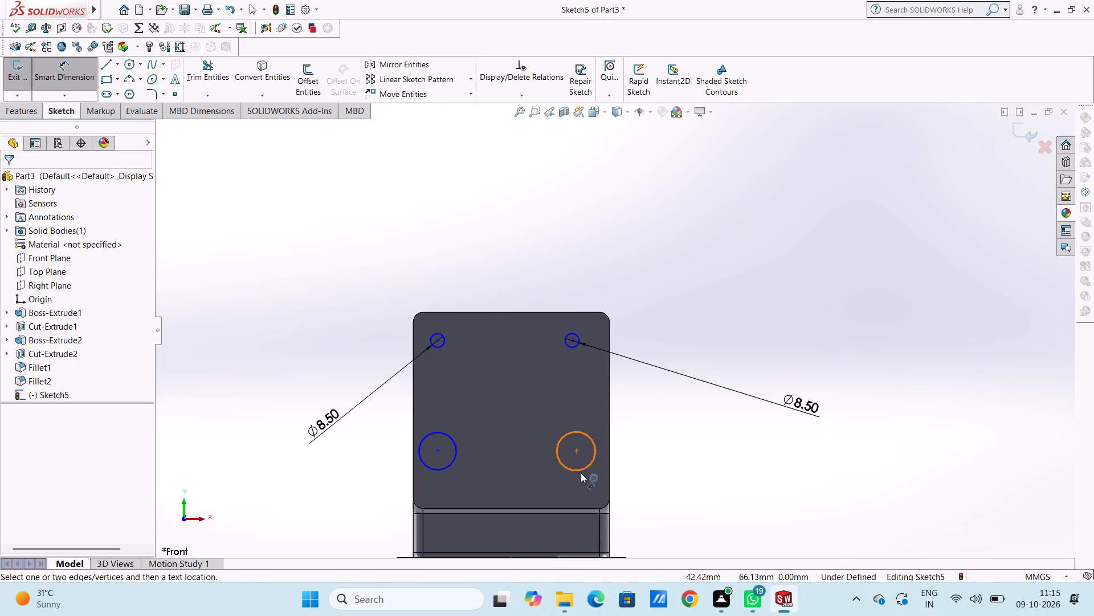
Dimension the lower-right circle's diameter to 8.5 mm.
click(581, 470)
click(864, 501)
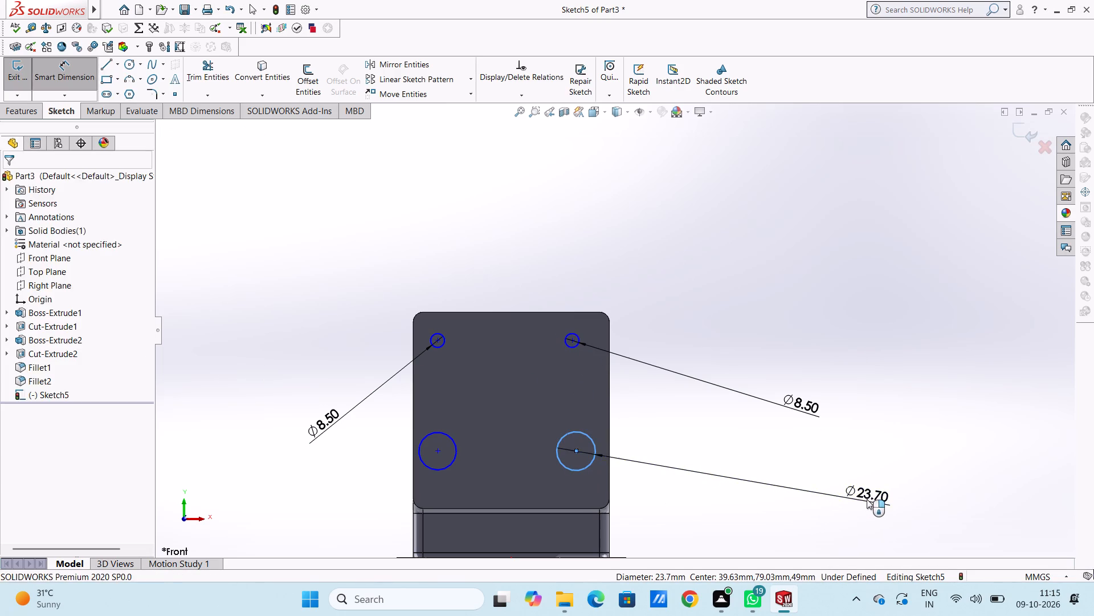
text(8.5)
key(Return)
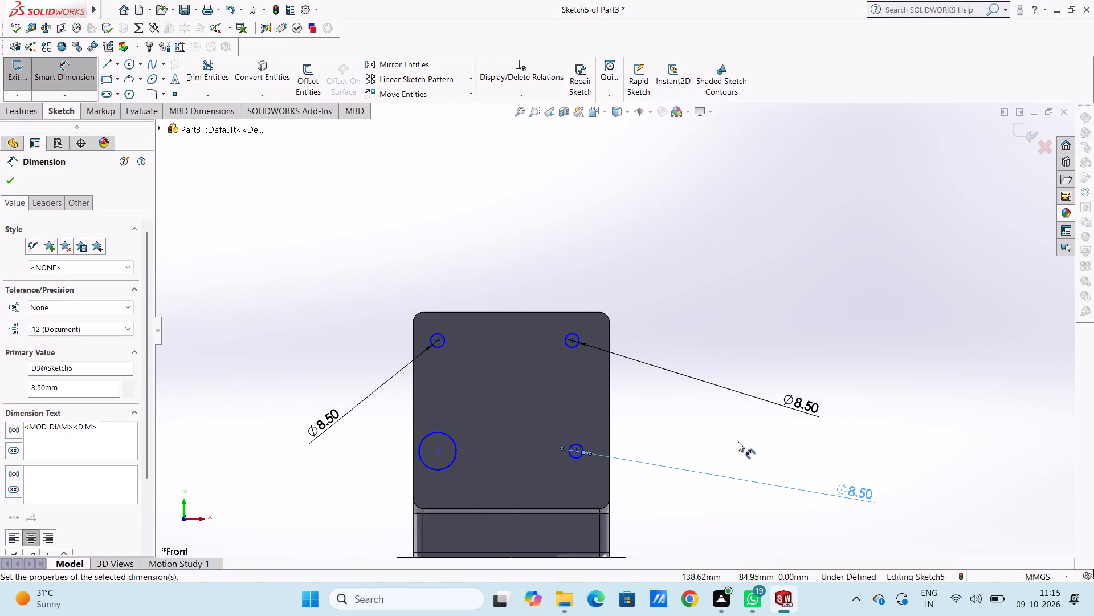
click(738, 441)
Dimension the lower-left circle's diameter to 8.5 mm.
scroll(503, 509, up, 4)
scroll(538, 453, down, 4)
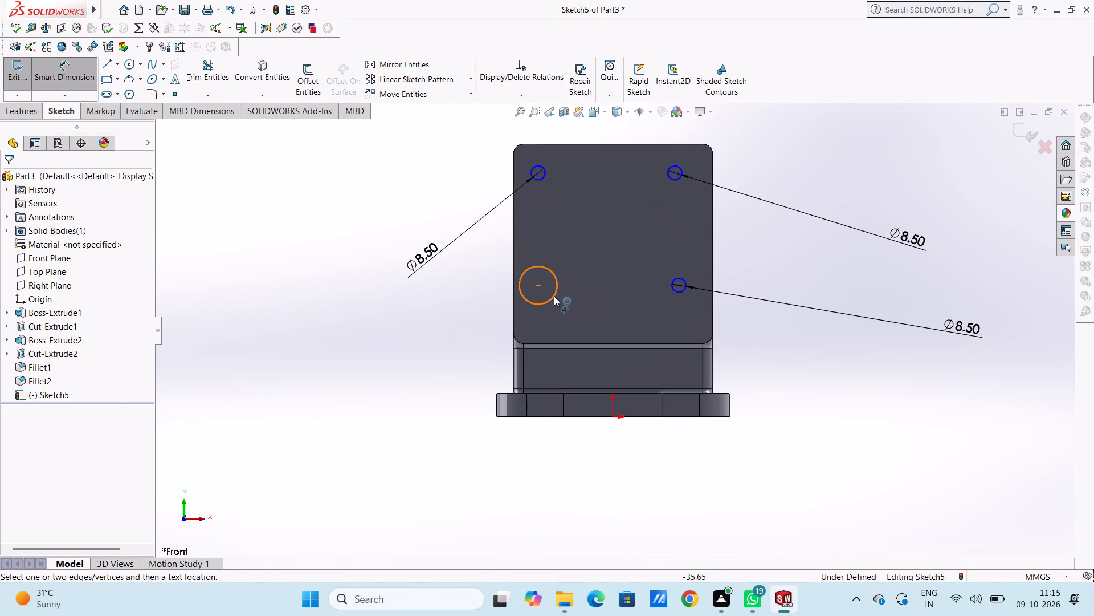
click(554, 296)
click(321, 418)
text(8.5)
key(Return)
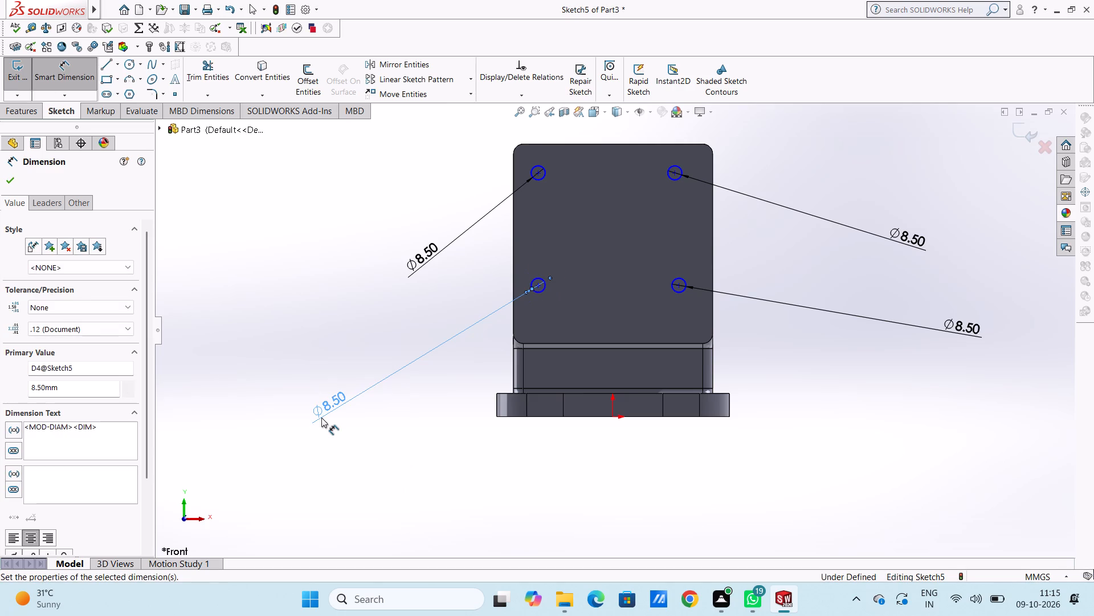
click(279, 246)
Dimension the vertical distance between the centres of the two left circles to 90 mm.
scroll(855, 279, up, 3)
scroll(643, 281, down, 3)
scroll(610, 204, up, 2)
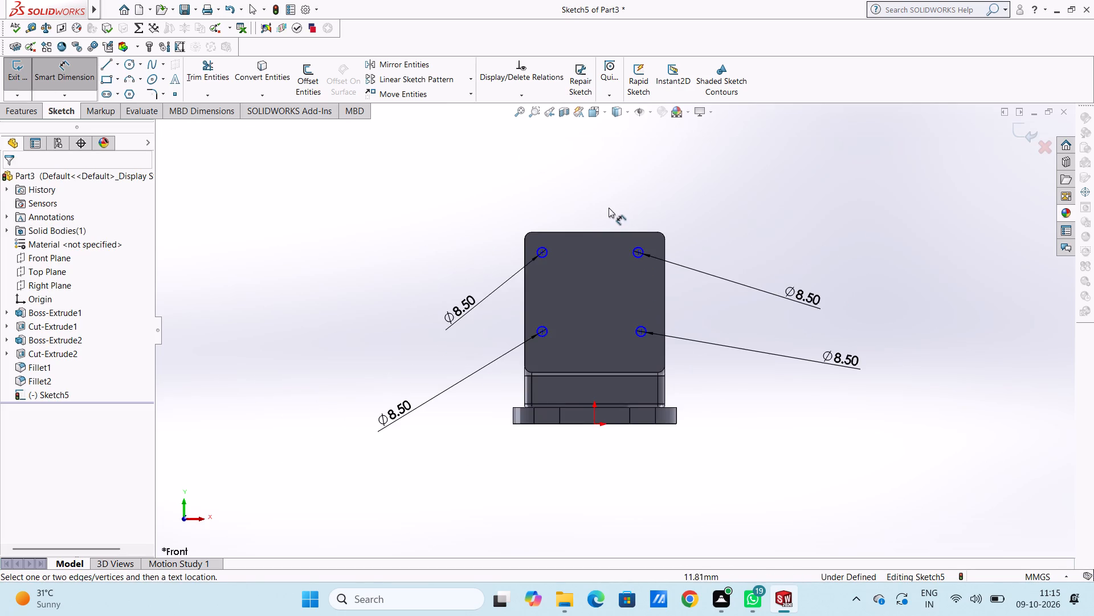
scroll(609, 206, down, 2)
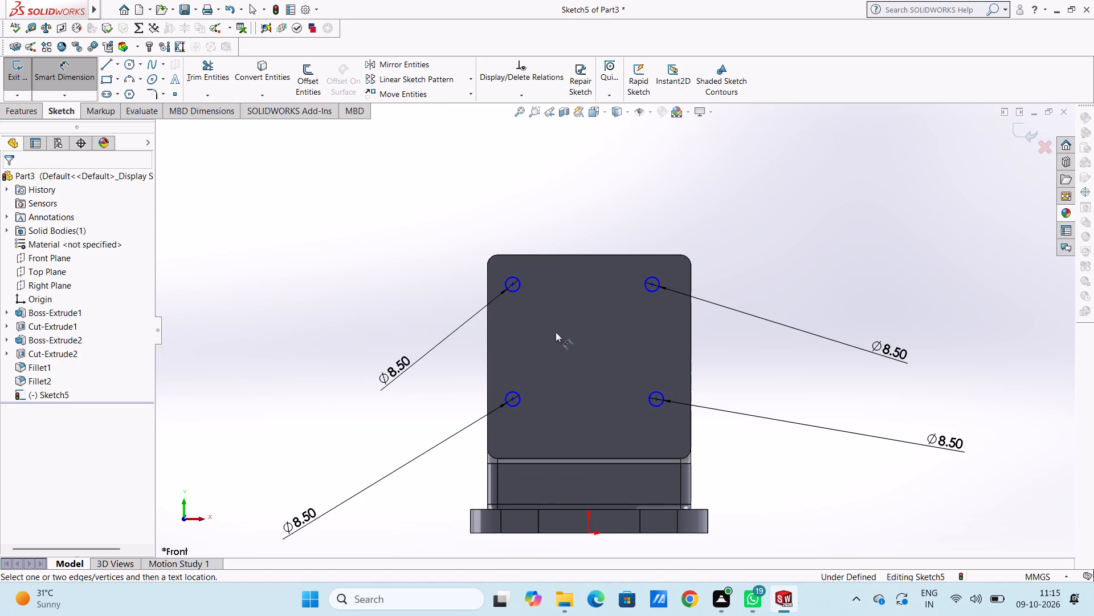
click(515, 284)
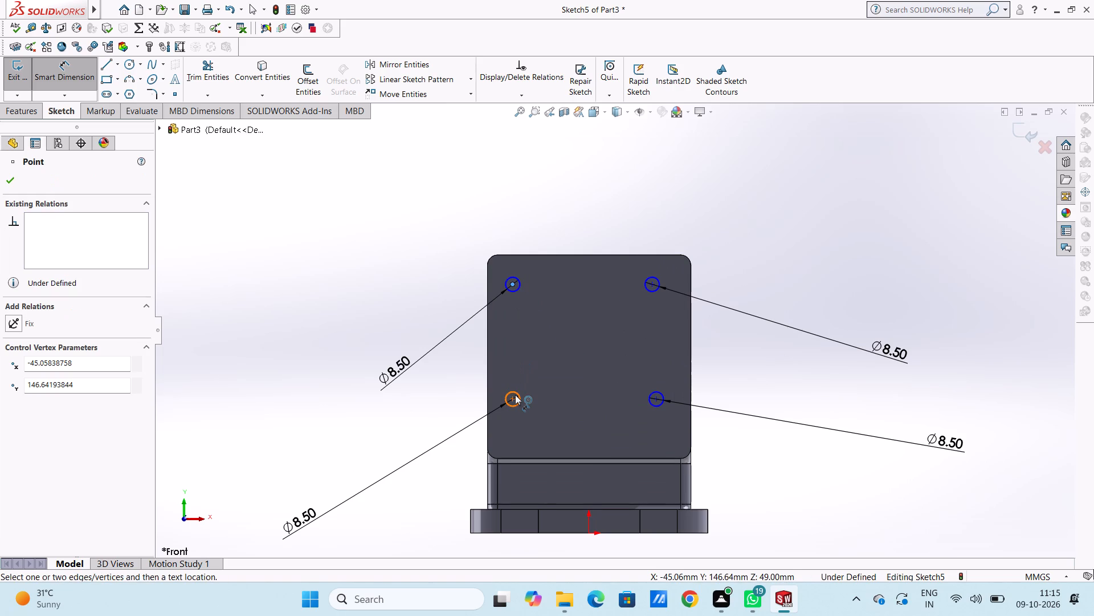
click(512, 399)
click(309, 392)
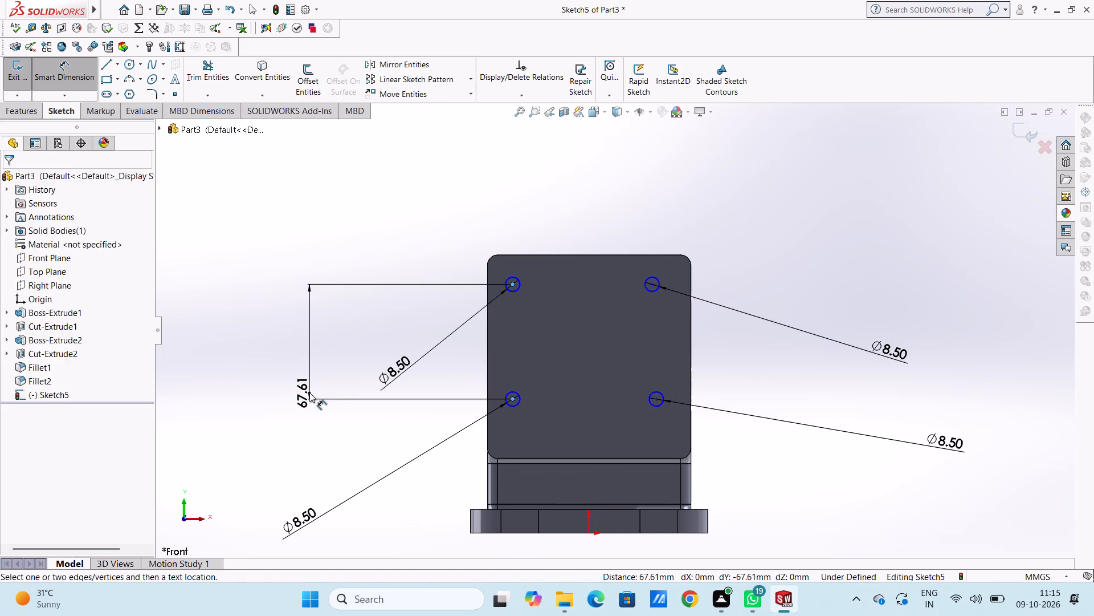
text(90)
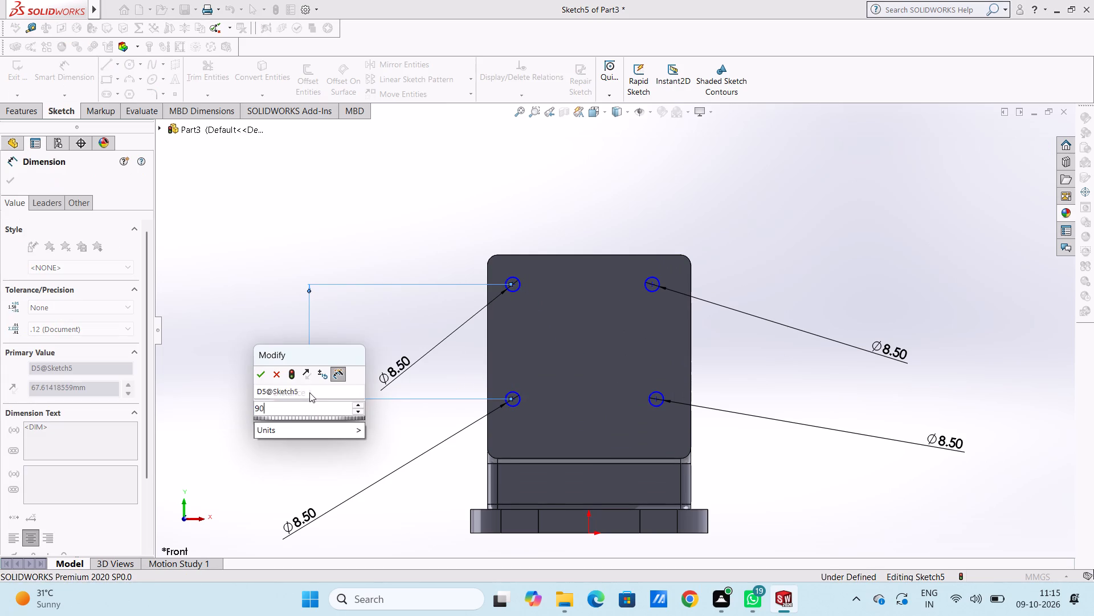
key(Return)
click(427, 194)
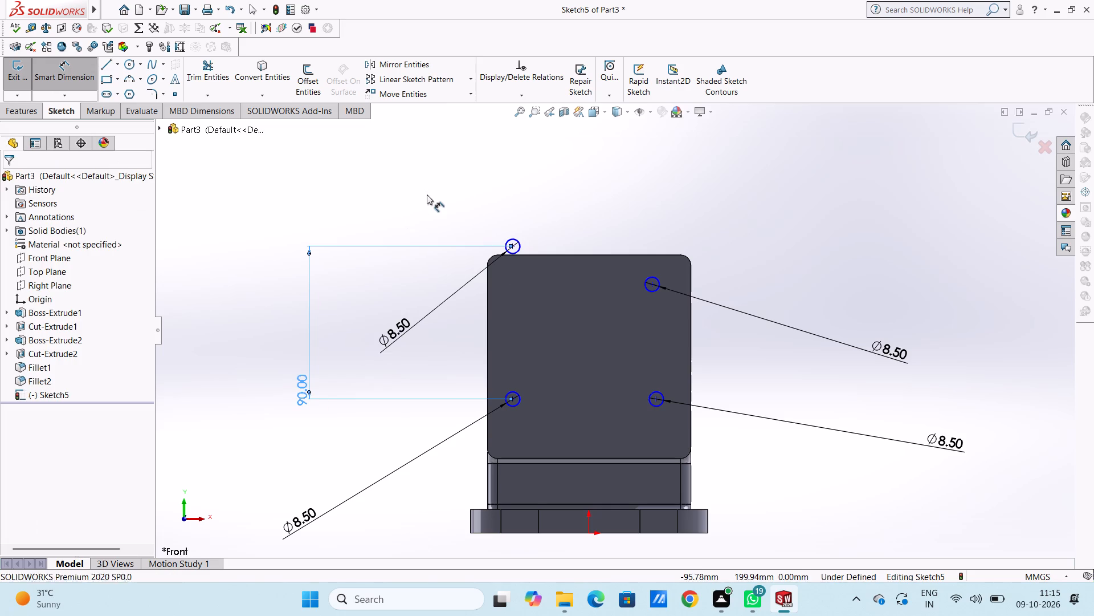
Dimension the vertical distance between the centres of the two right circles to 90 mm.
click(652, 282)
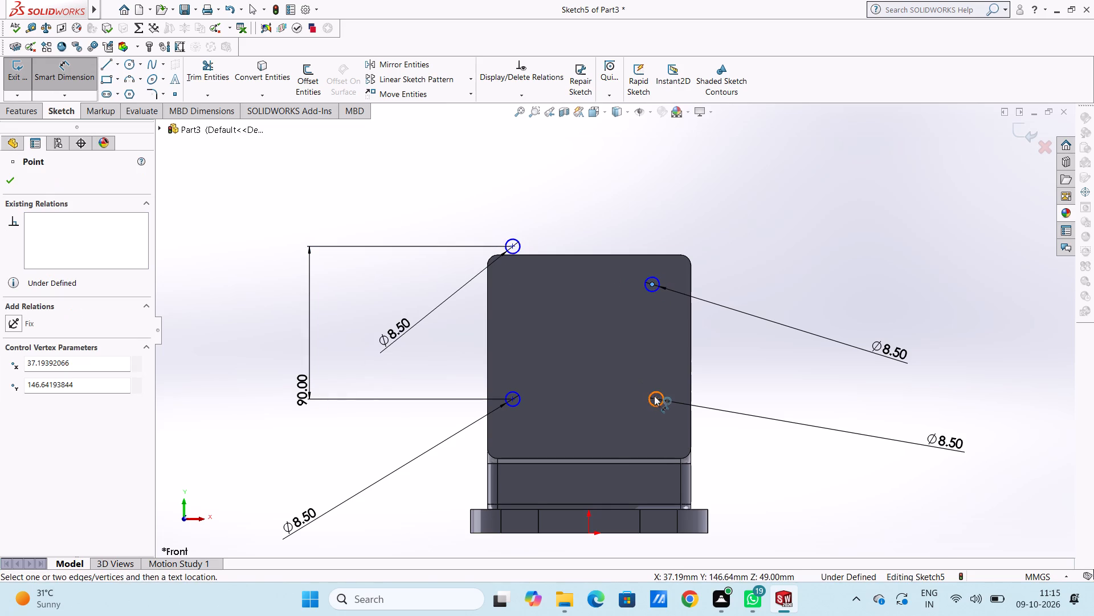
click(654, 398)
click(966, 384)
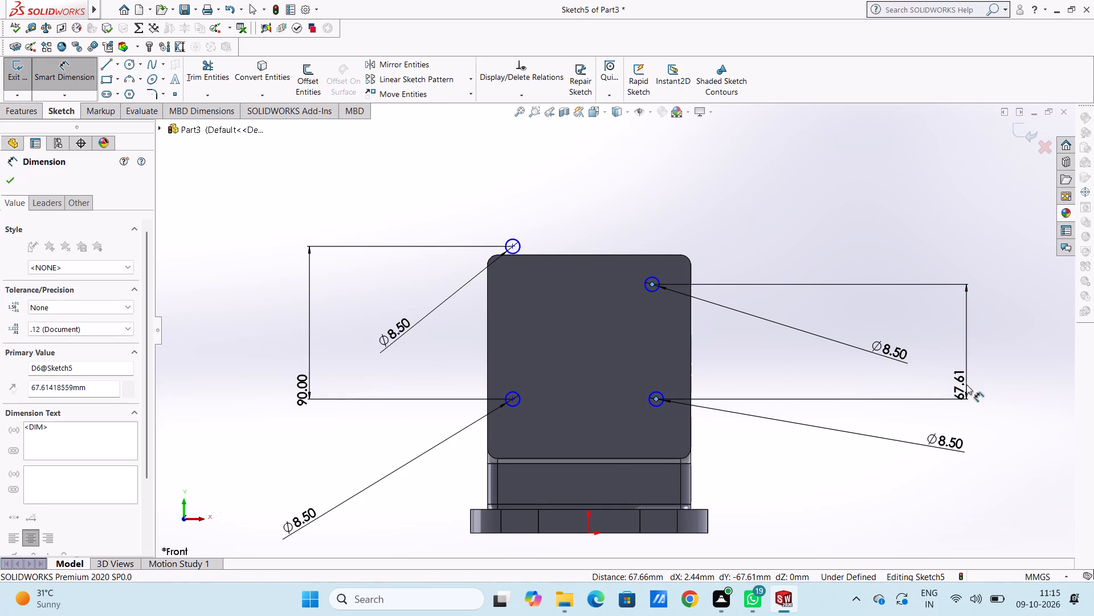
text(90)
key(Return)
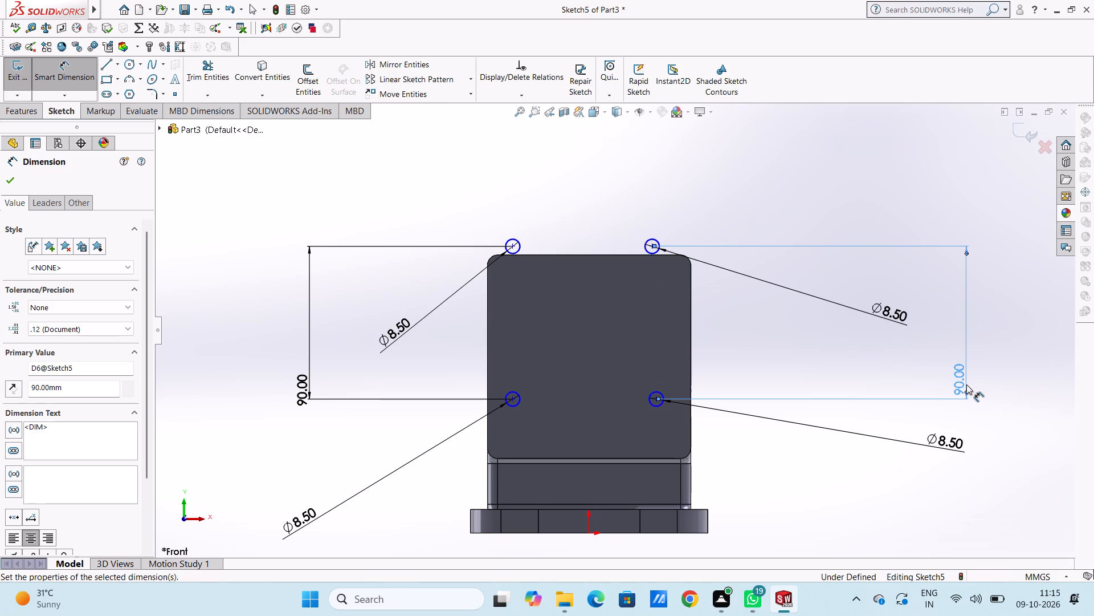
click(872, 202)
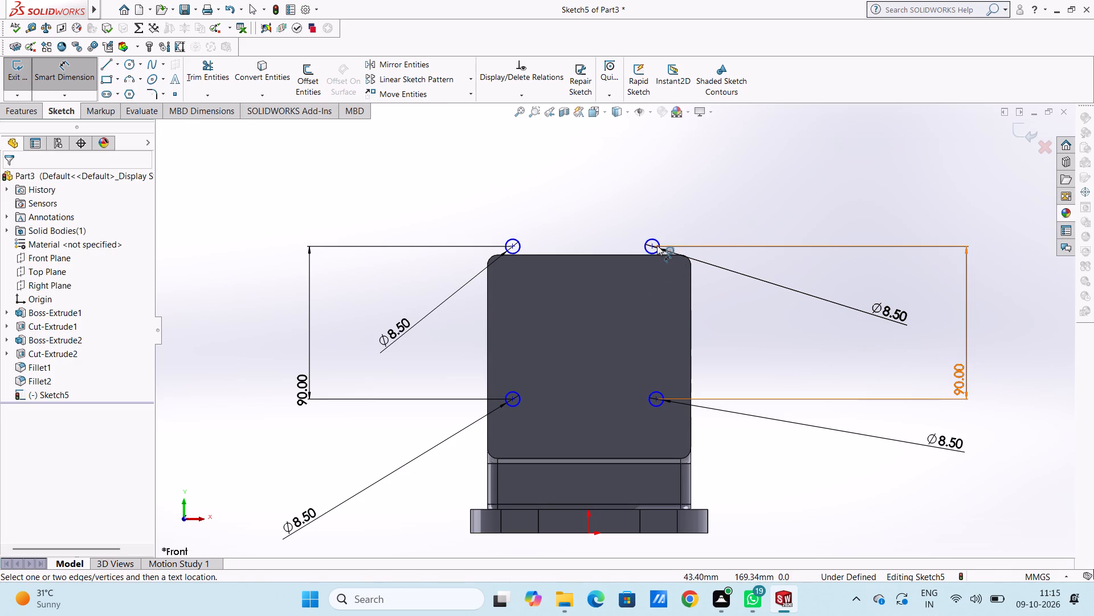
Dimension the vertical distance from the upper-right circle's centre to the midpoint of the face's right edge to 45 mm.
click(654, 245)
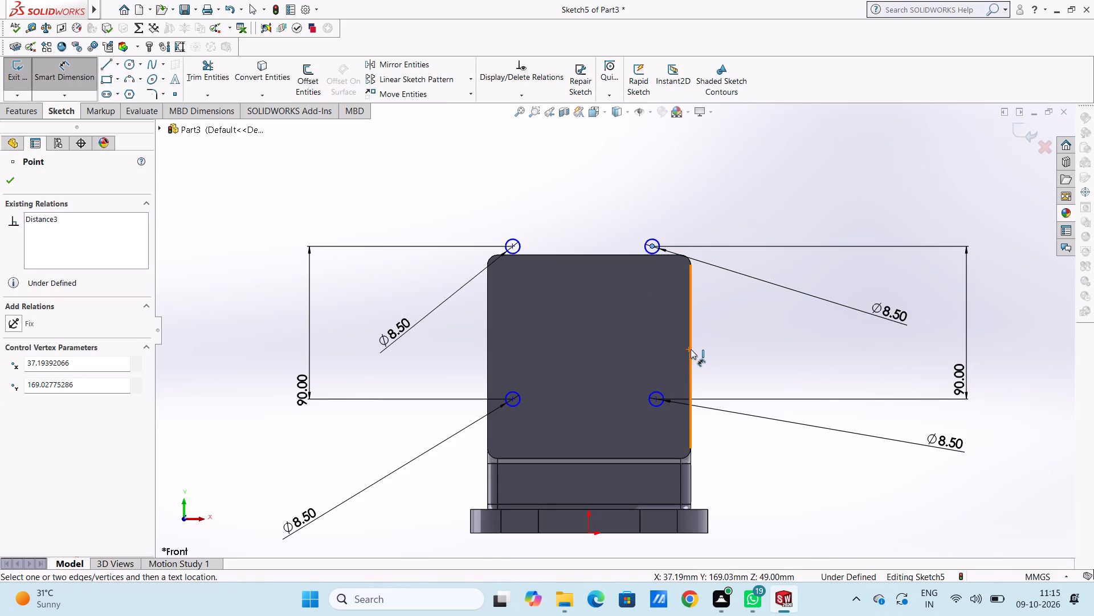
click(692, 357)
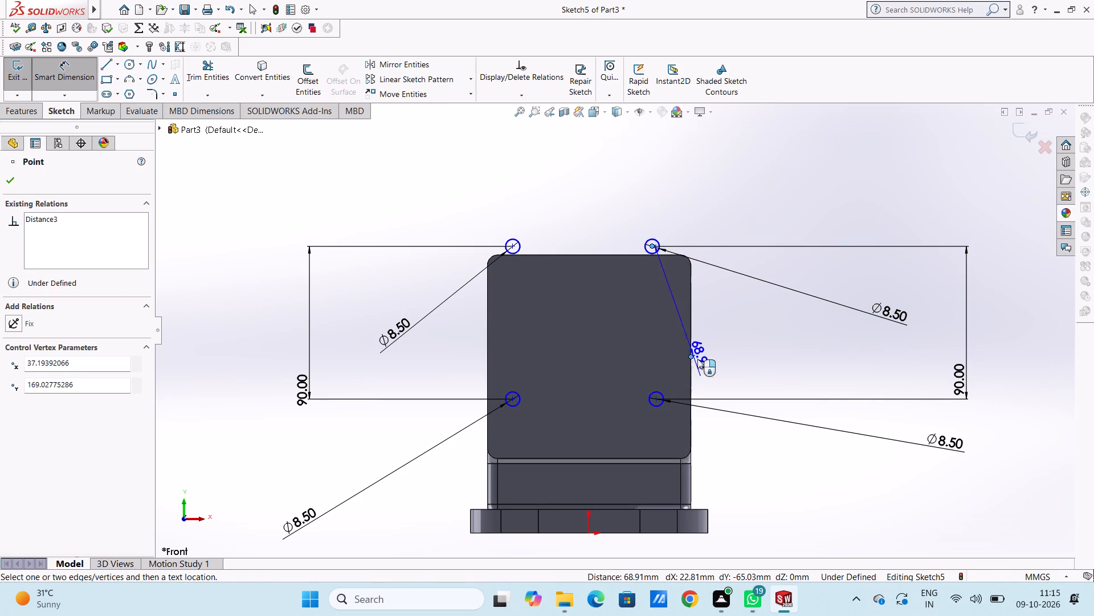
click(1003, 334)
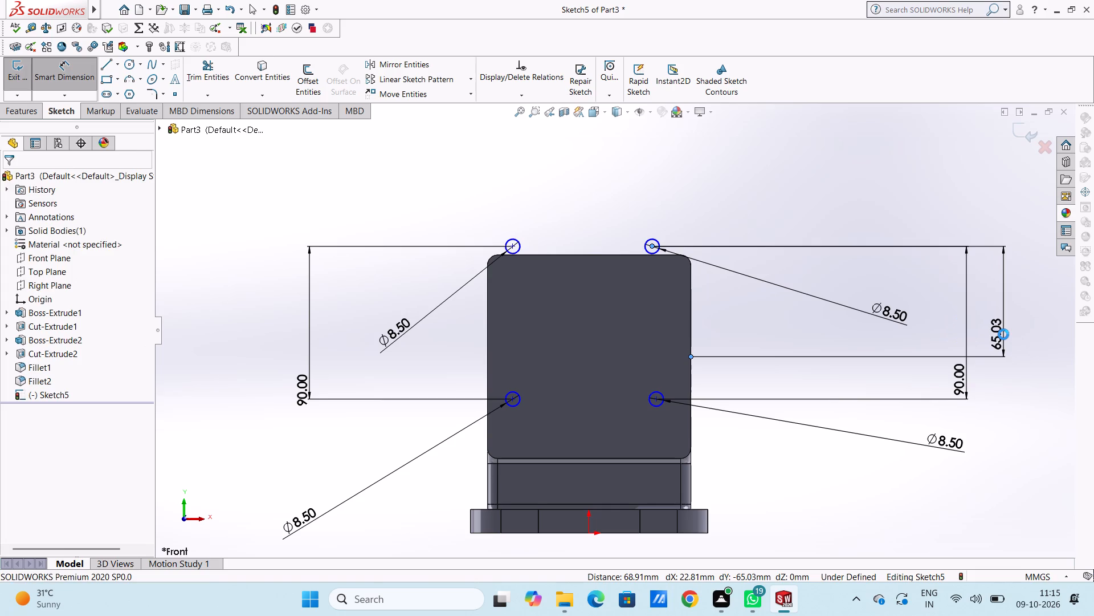
text(45)
key(Return)
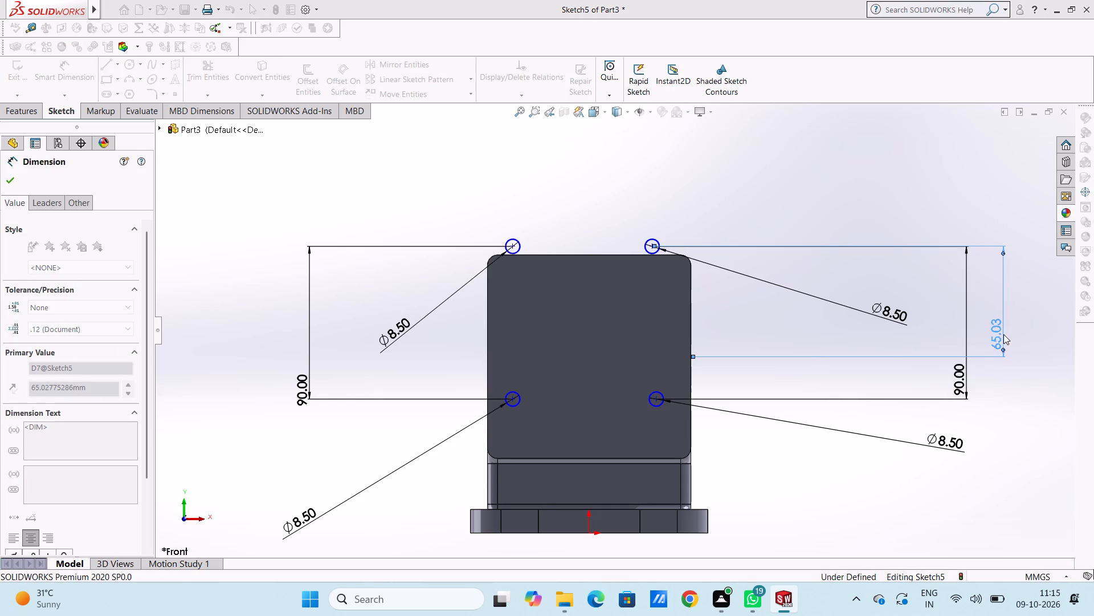
click(814, 212)
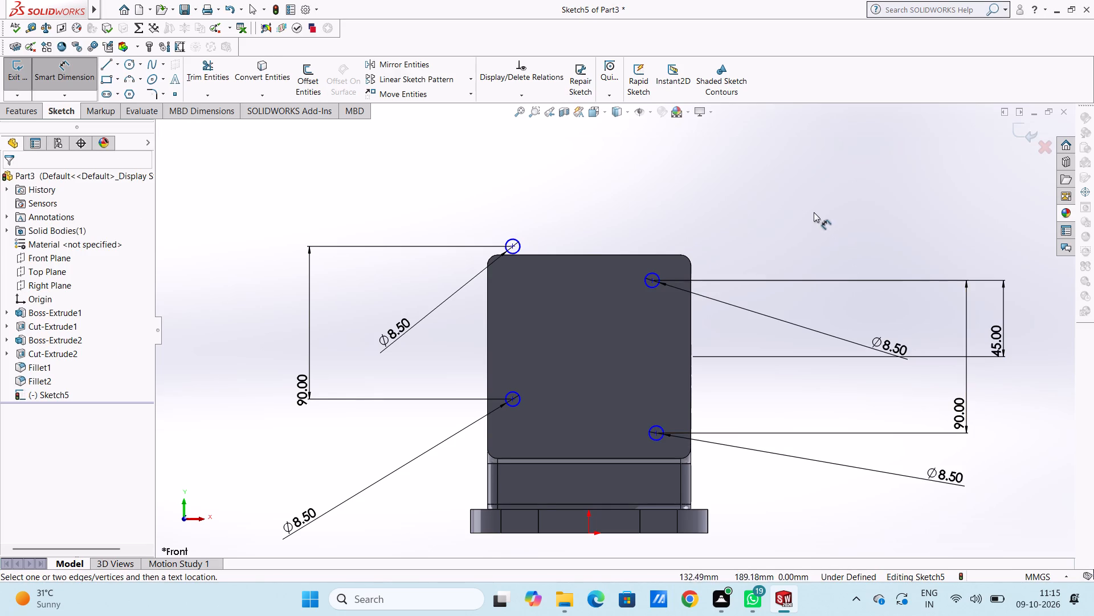
Dimension the vertical distance from the upper-left circle's centre to the midpoint of the face's left edge to 45 mm.
click(515, 246)
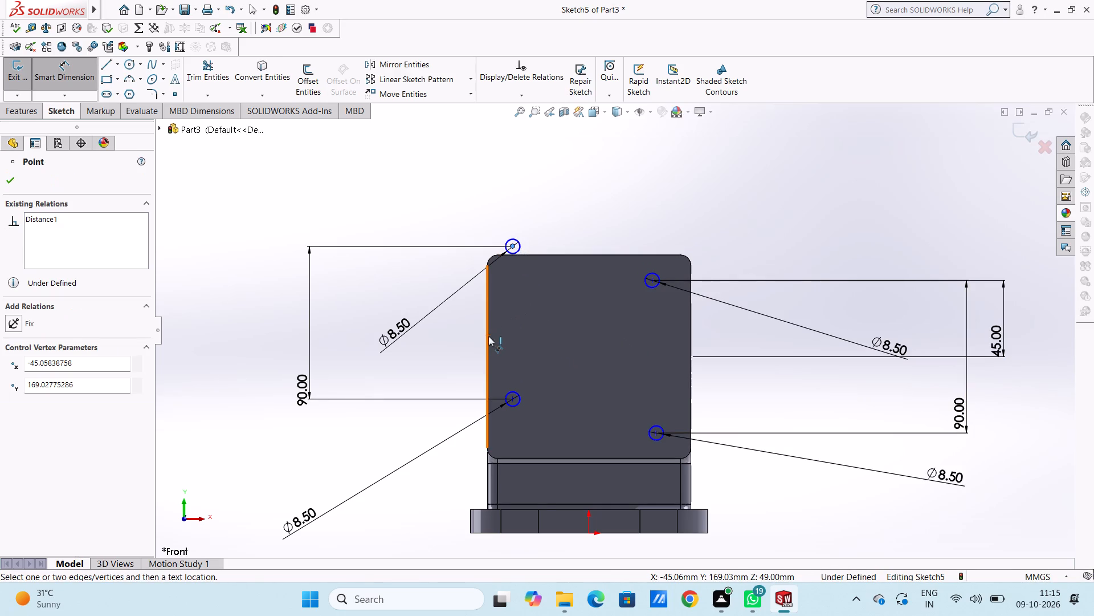
click(487, 358)
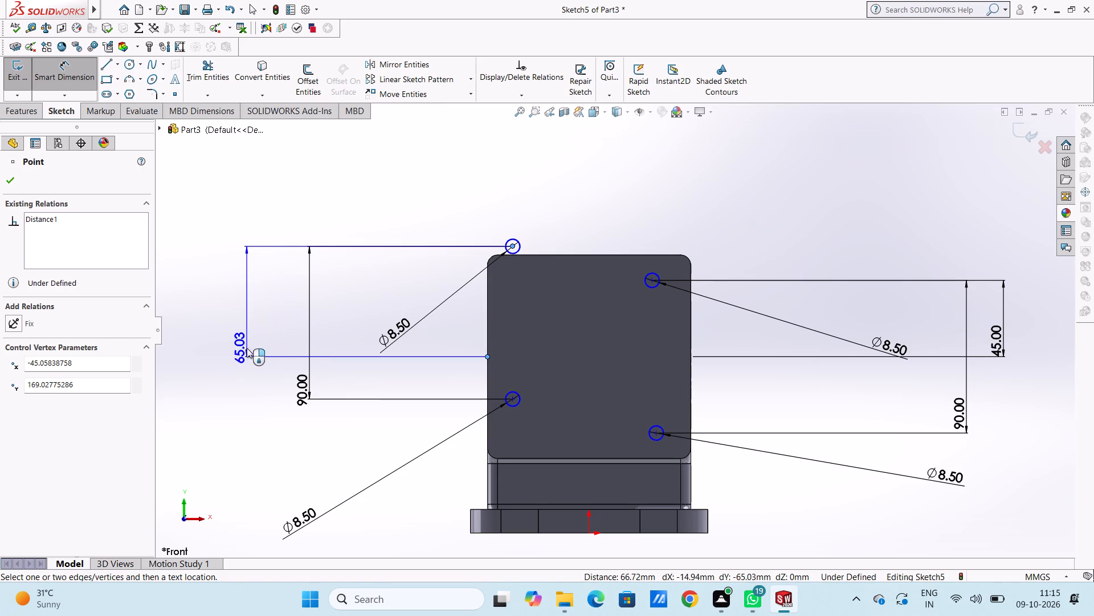
click(247, 348)
text(45)
key(Return)
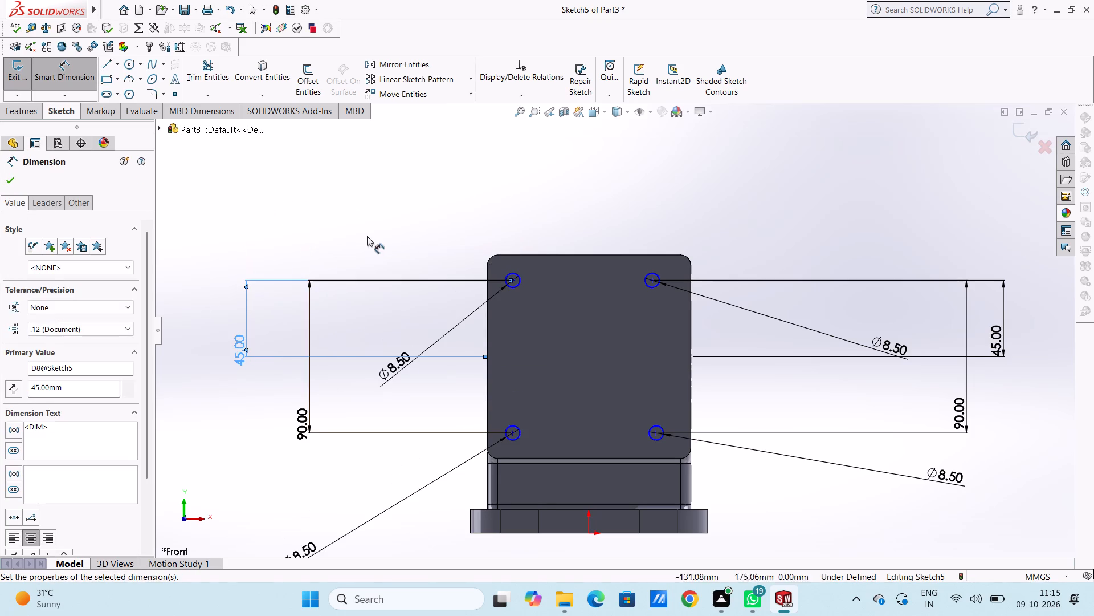
click(367, 236)
Dimension the horizontal distance between the centres of the two upper circles to 90 mm.
click(512, 282)
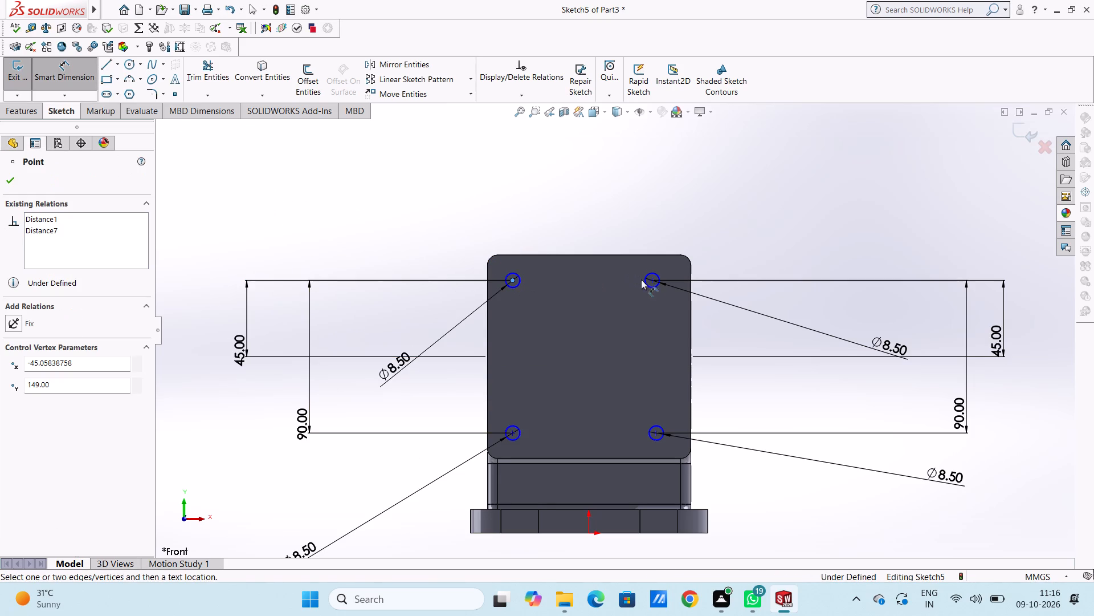
click(651, 281)
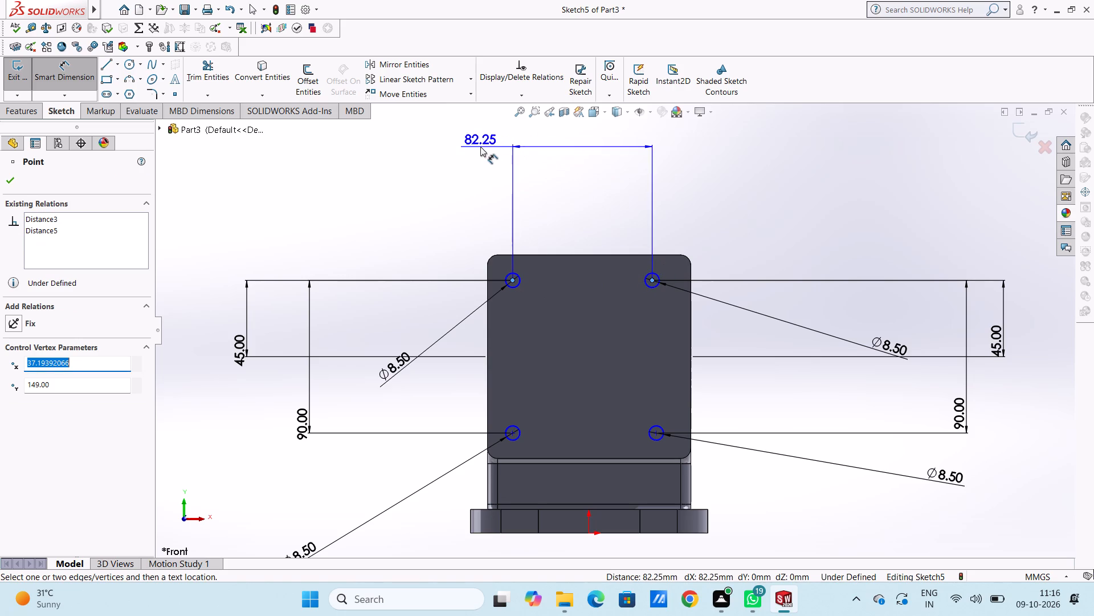
click(480, 147)
text(90)
key(Return)
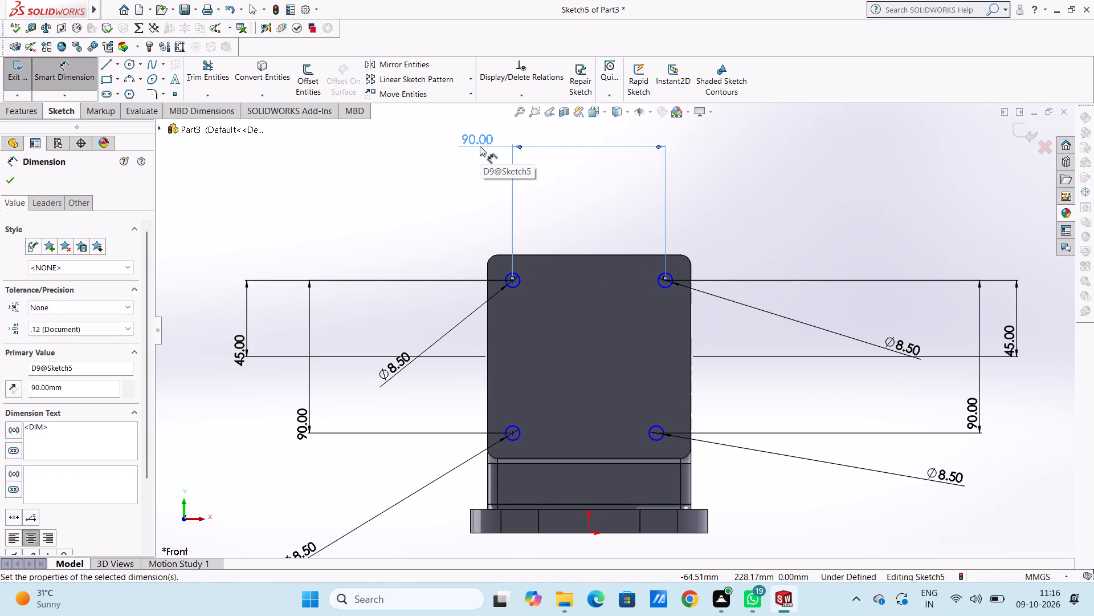
click(421, 168)
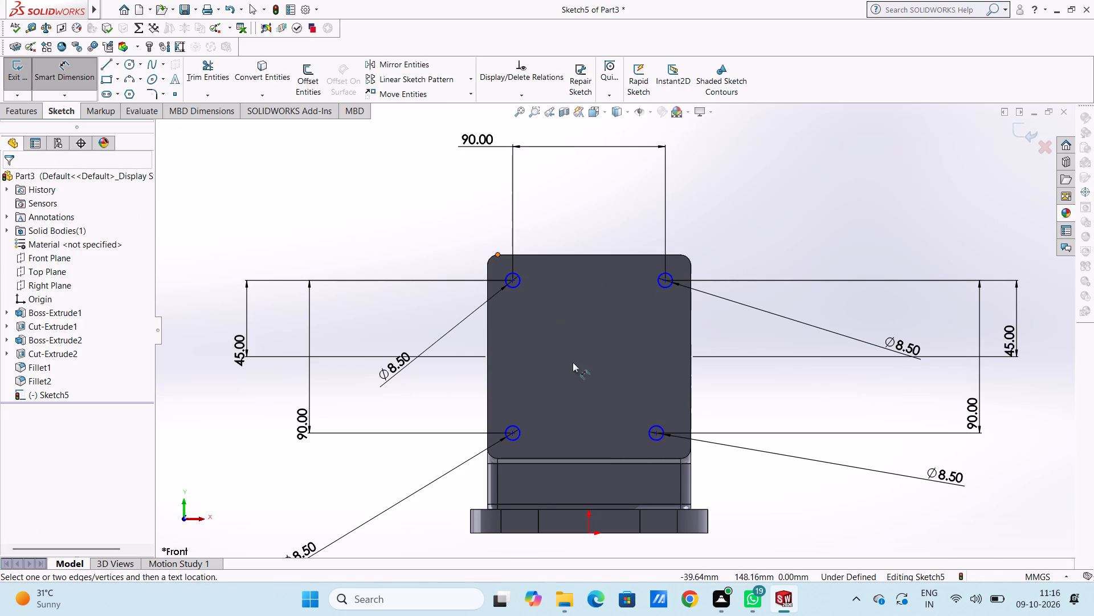
Dimension the horizontal distance between the centres of the two lower circles to 90 mm.
scroll(660, 474, up, 3)
scroll(595, 464, down, 3)
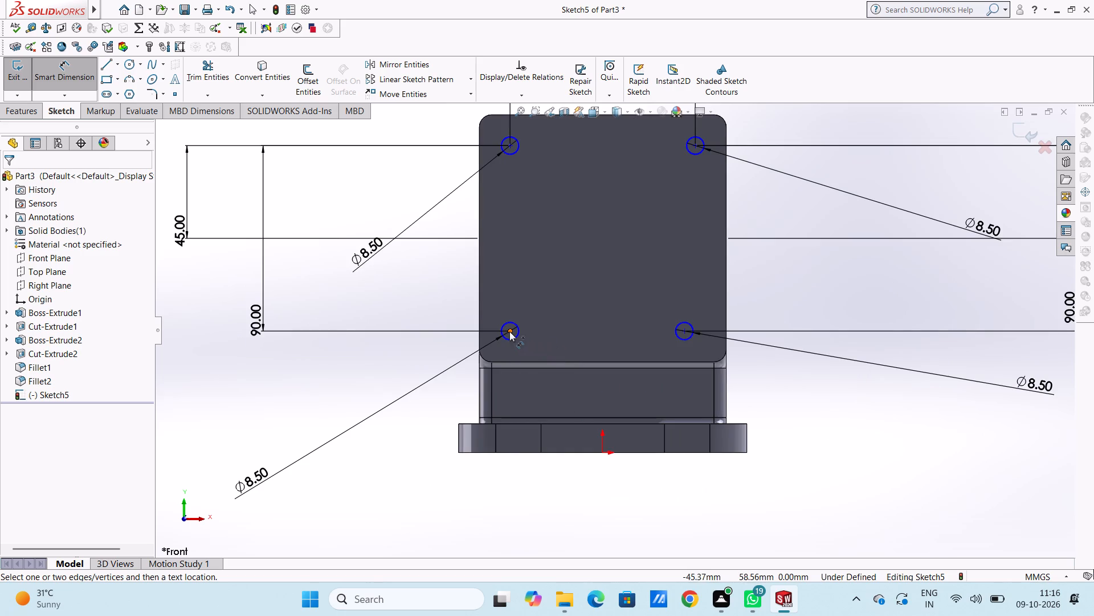
click(509, 331)
click(687, 333)
scroll(640, 412, up, 3)
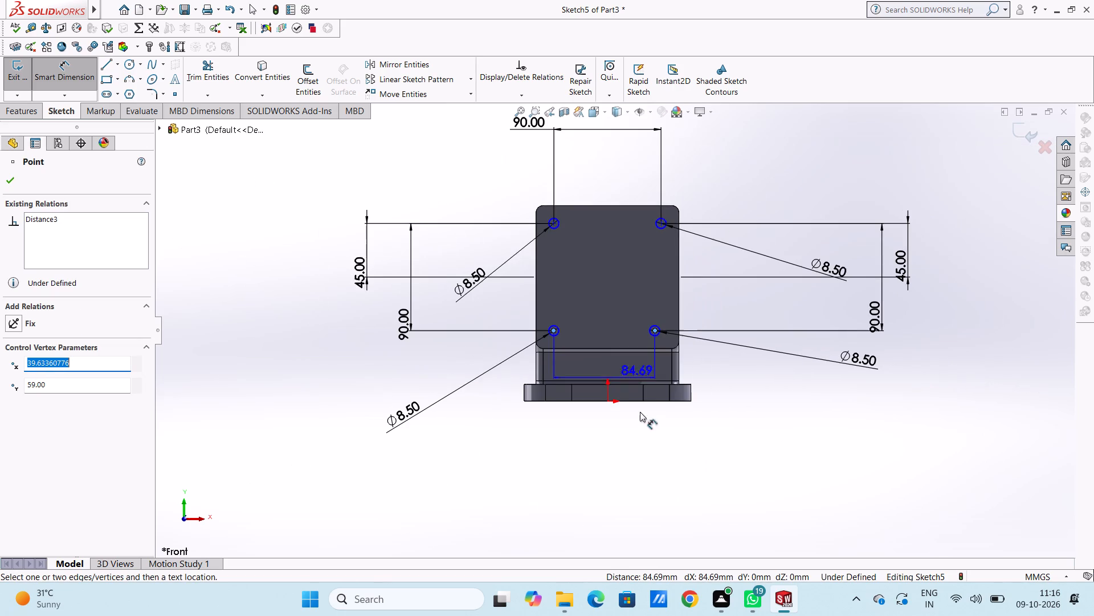
click(615, 456)
text(90)
key(Return)
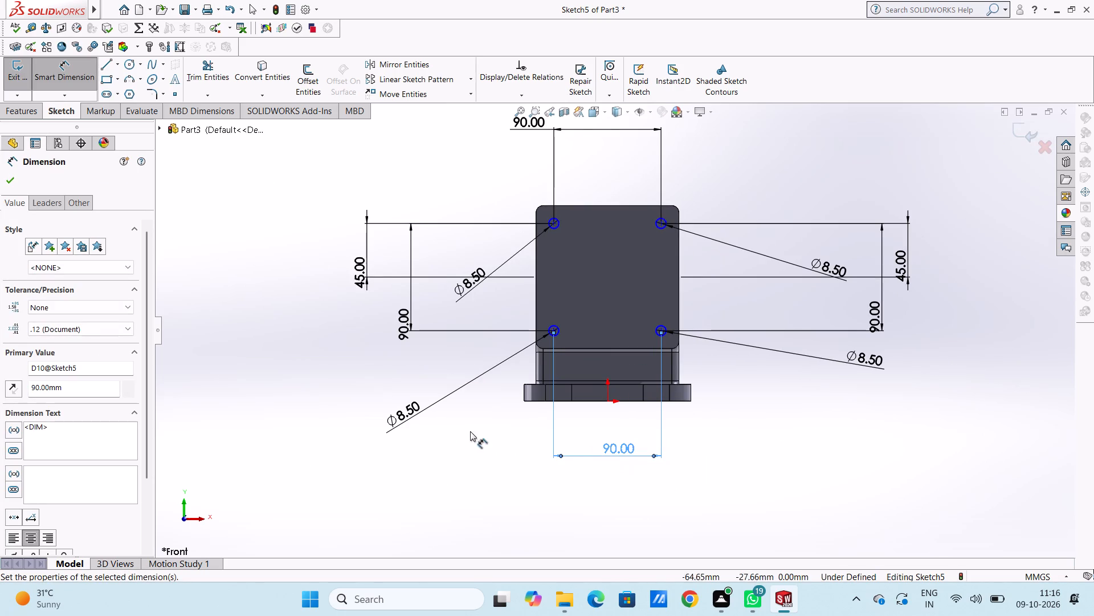
click(300, 410)
Dimension the horizontal distance from the lower-left circle's centre to the origin to 45 mm.
scroll(587, 372, down, 2)
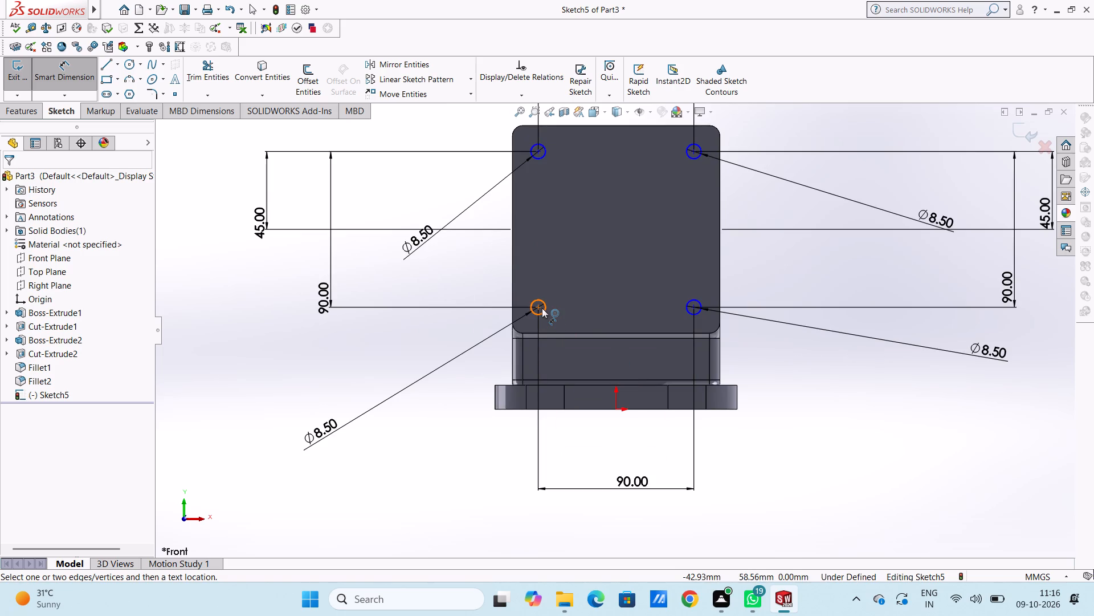
click(542, 308)
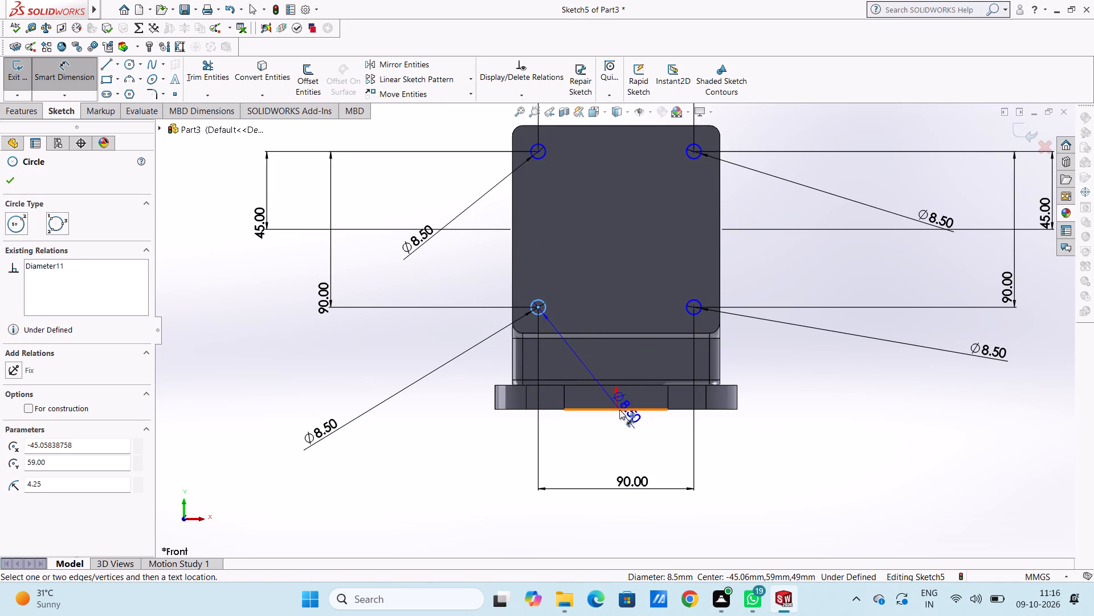
click(615, 410)
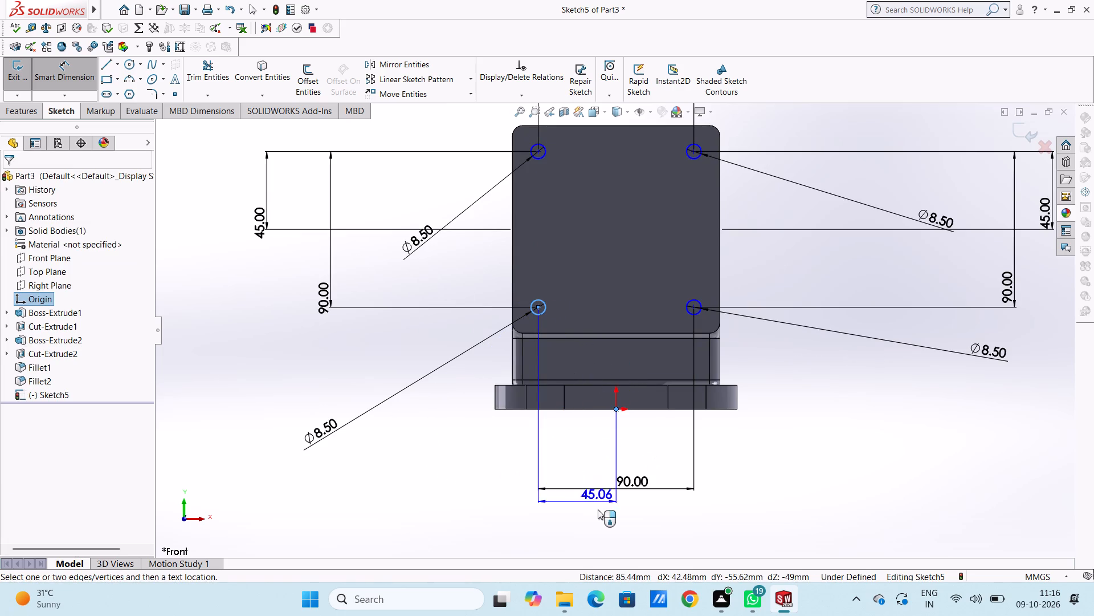
click(583, 524)
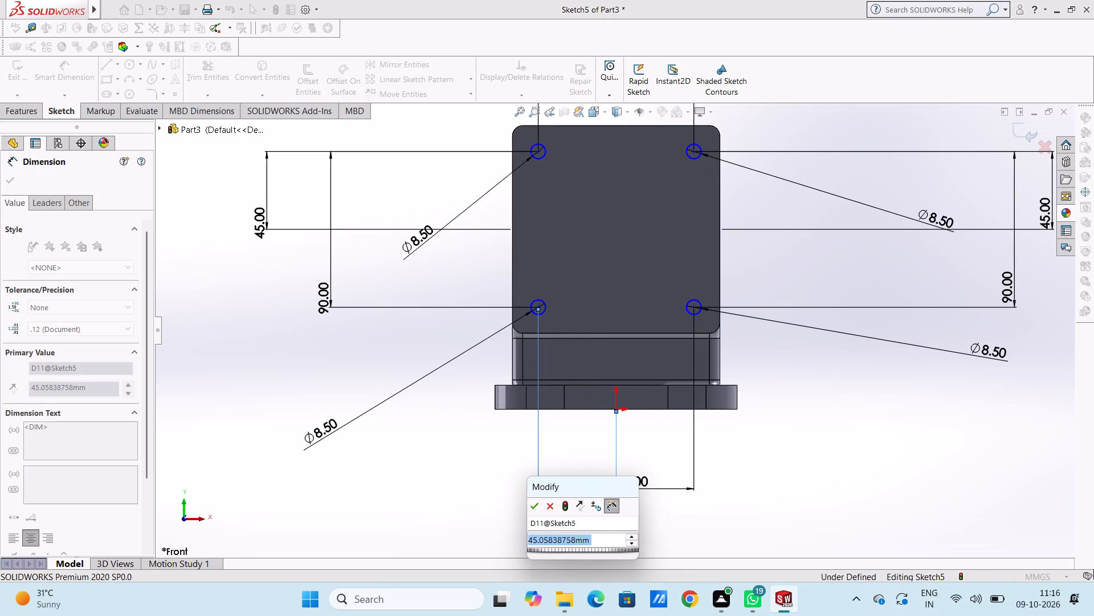
text(45)
key(Return)
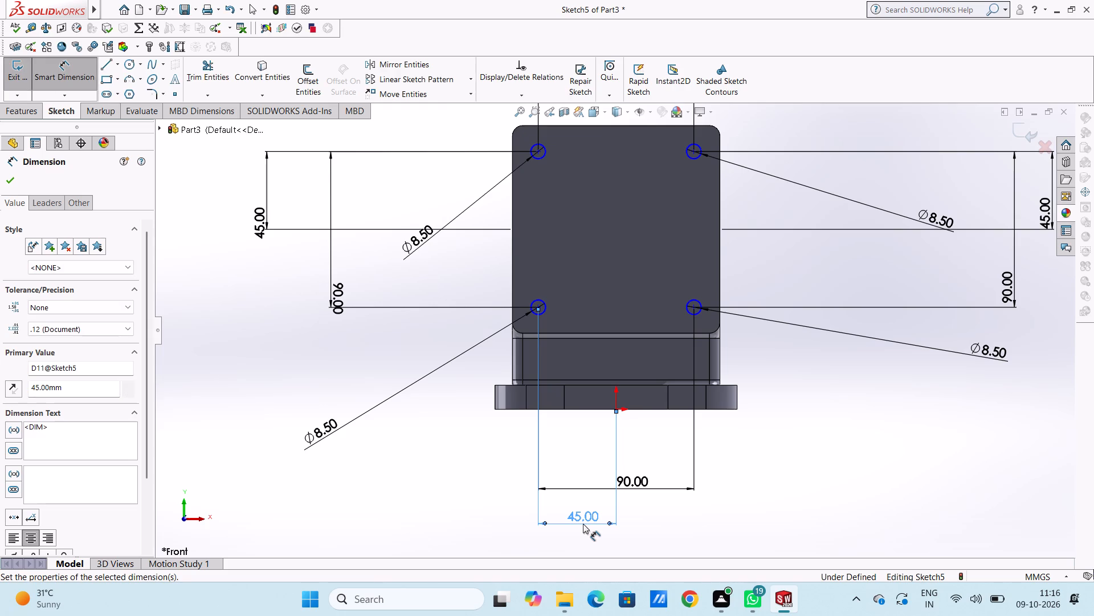
click(757, 474)
Dimension the horizontal distance from the upper-left circle's centre to the origin to 45 mm.
scroll(663, 286, up, 1)
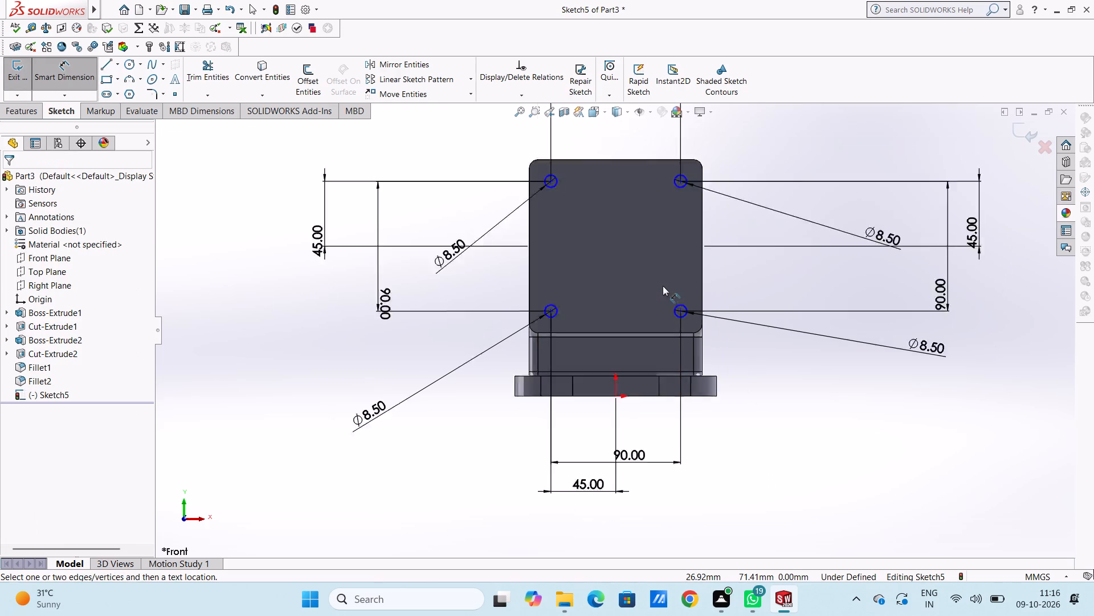
scroll(663, 286, up, 2)
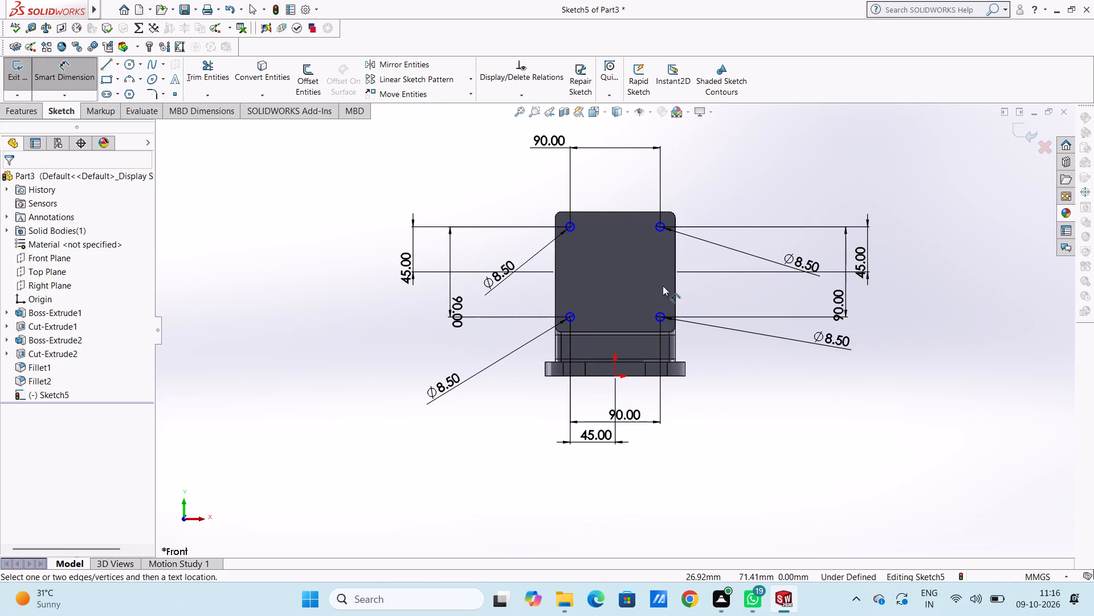
scroll(652, 232, down, 4)
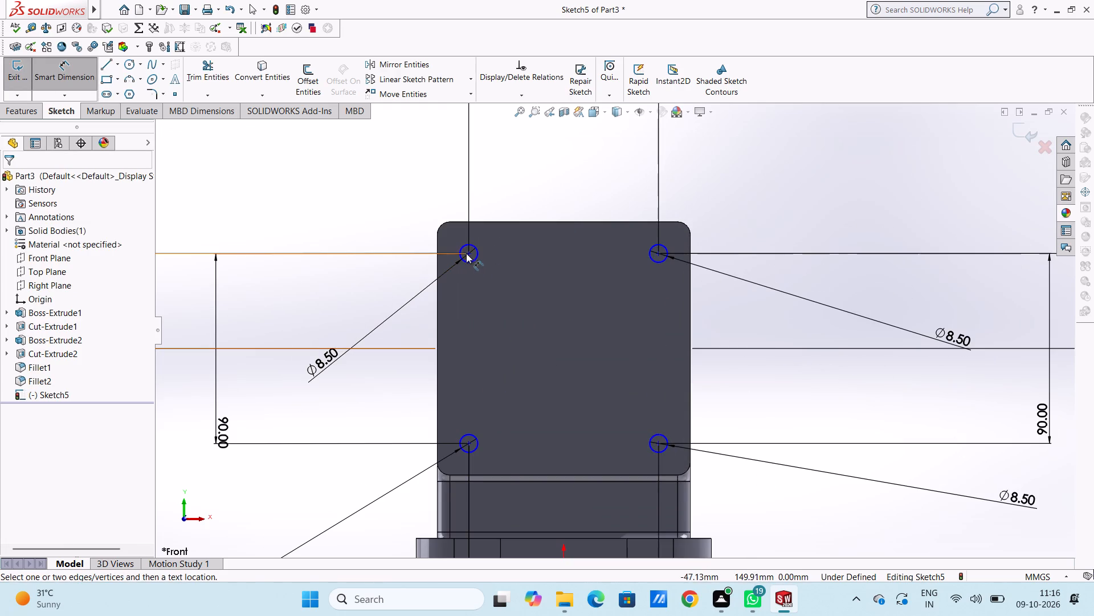
click(468, 255)
scroll(560, 536, up, 4)
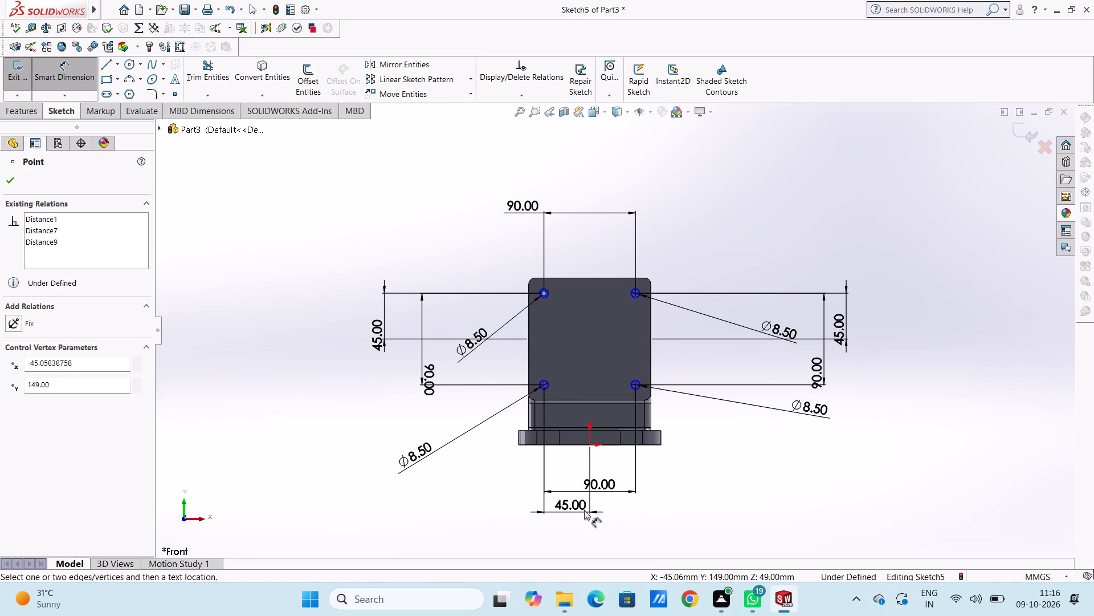
click(591, 444)
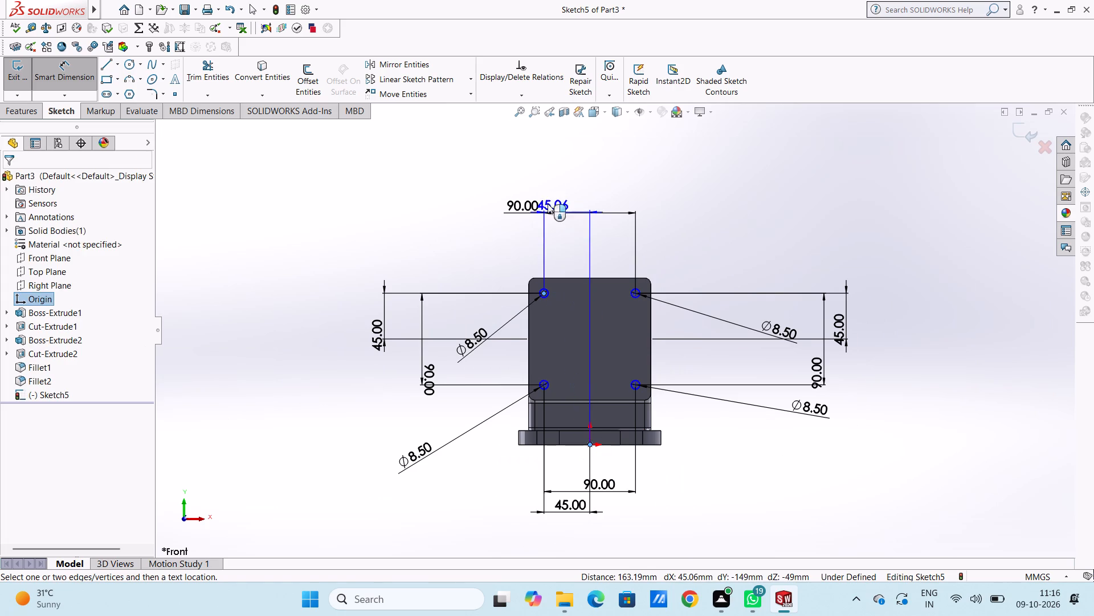
click(564, 161)
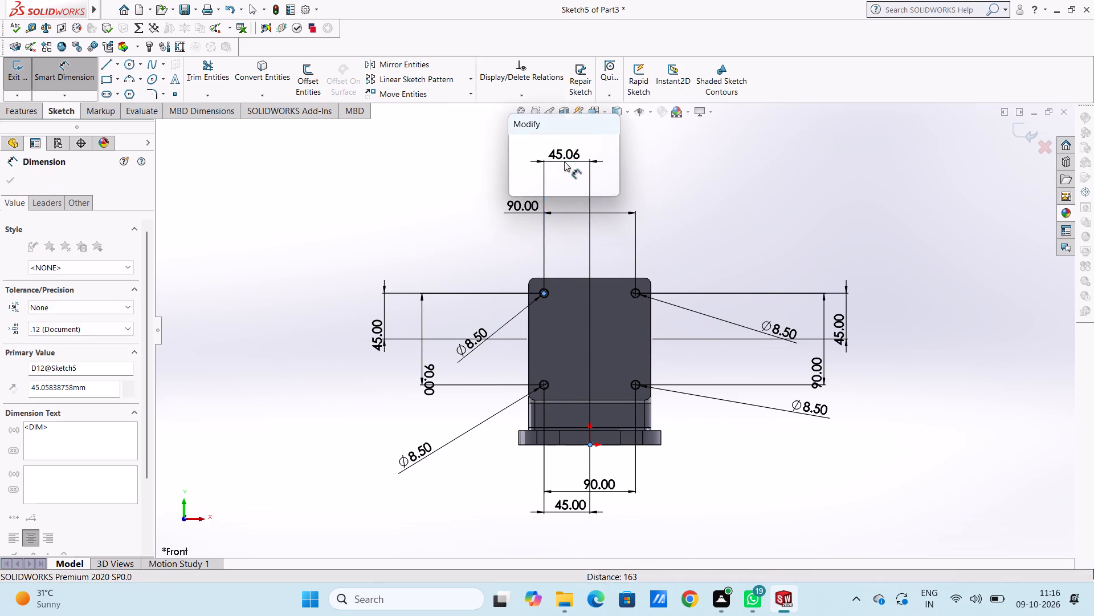
text(45)
key(Return)
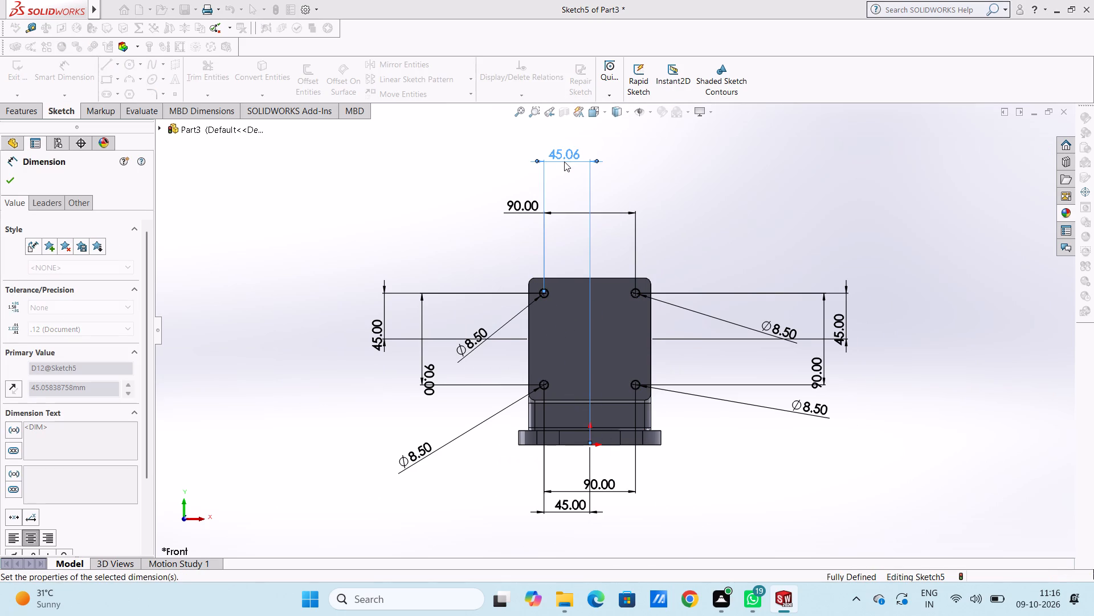
click(438, 196)
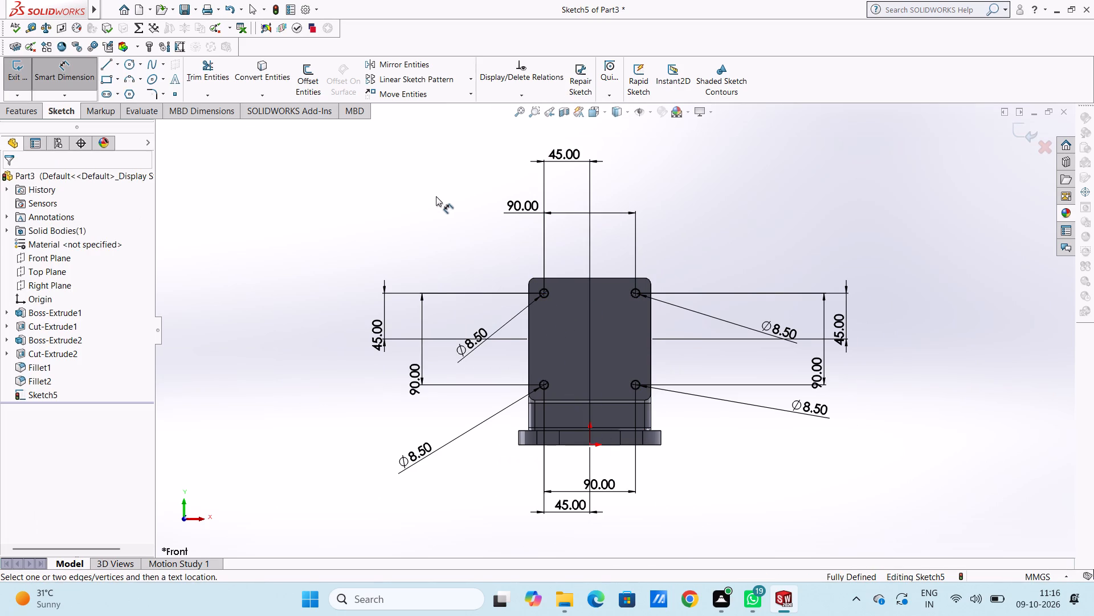
Extrude-cut the four 8.5 mm circles into the upright block with a blind depth of 50 mm.
scroll(662, 319, down, 3)
middle_drag(820, 144, 769, 204)
scroll(741, 287, up, 3)
middle_drag(768, 307, 752, 298)
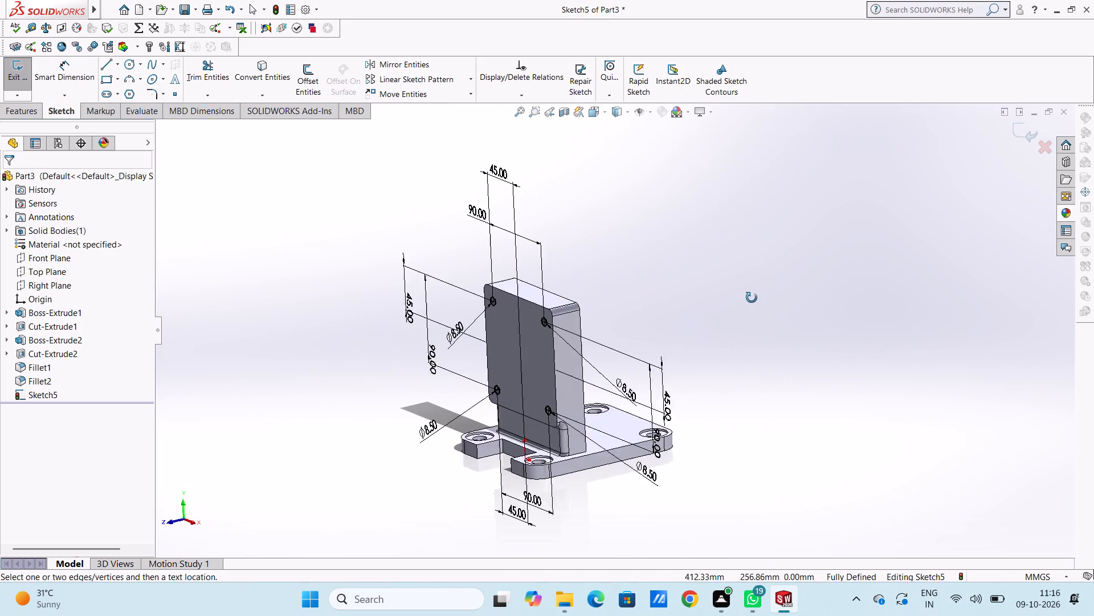
middle_drag(752, 298, 773, 291)
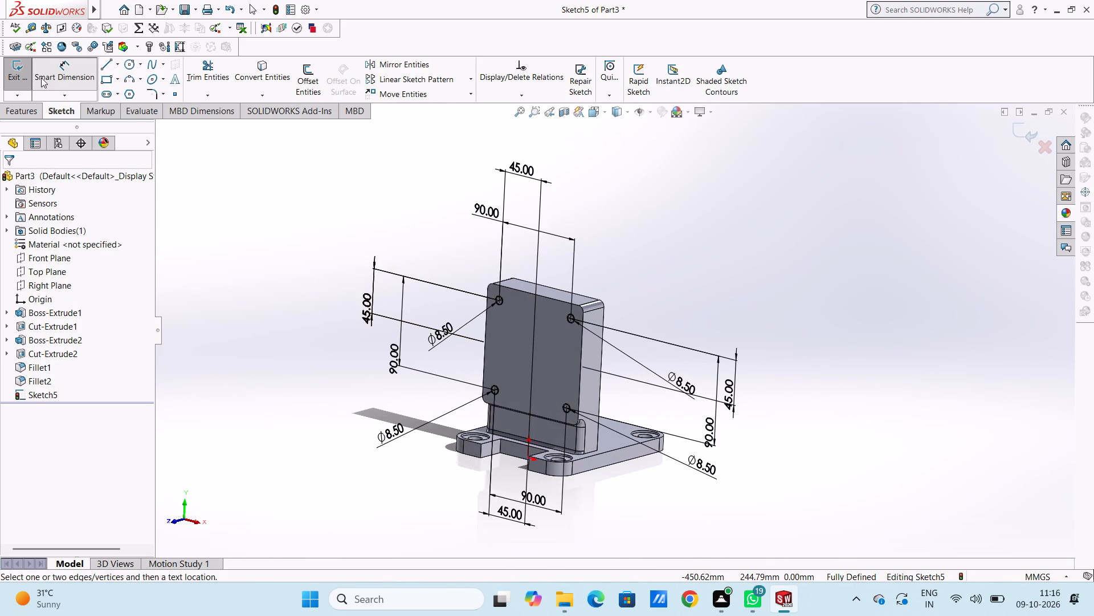
click(55, 71)
click(33, 111)
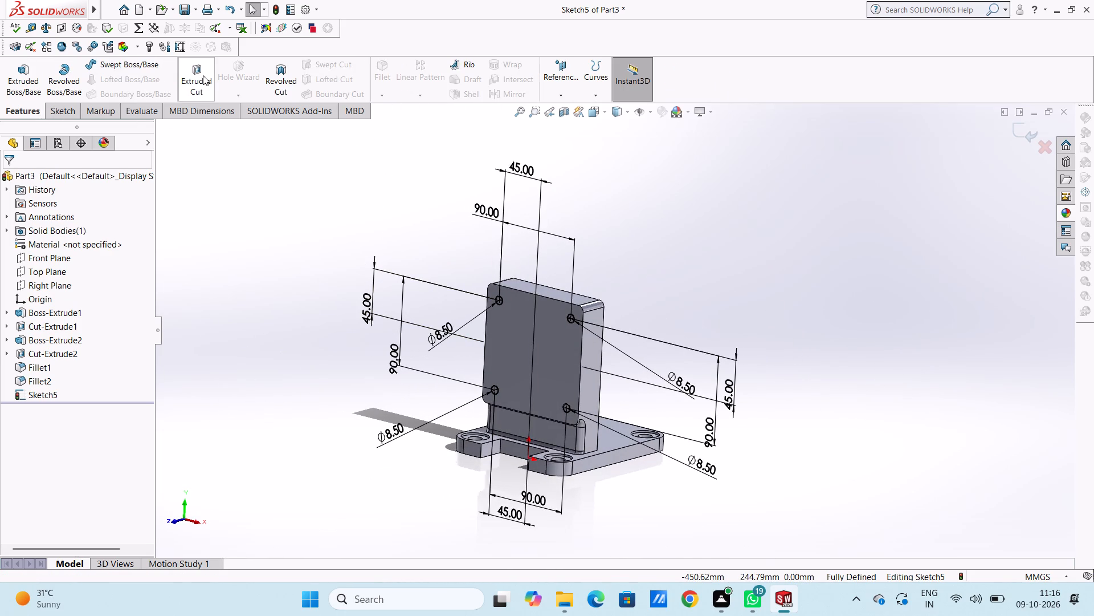
click(203, 78)
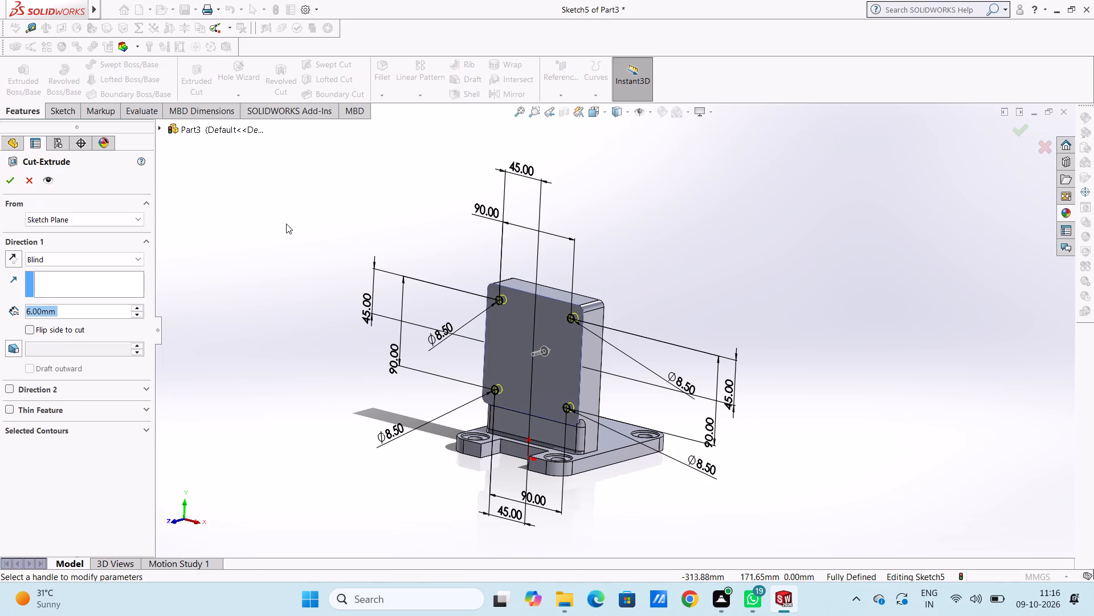
text(50)
key(Return)
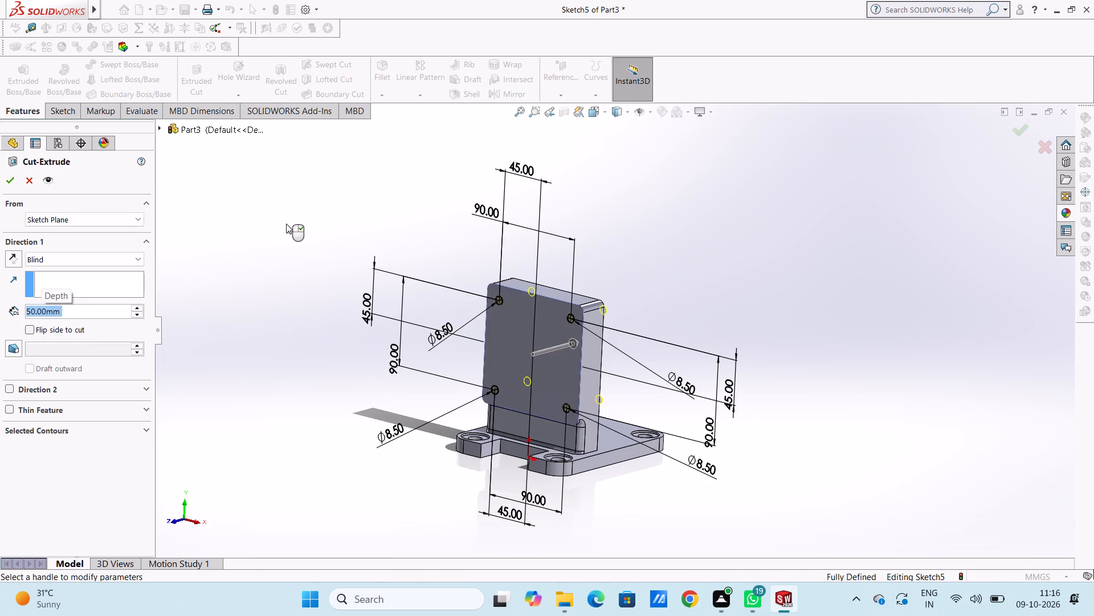
middle_drag(344, 167, 323, 248)
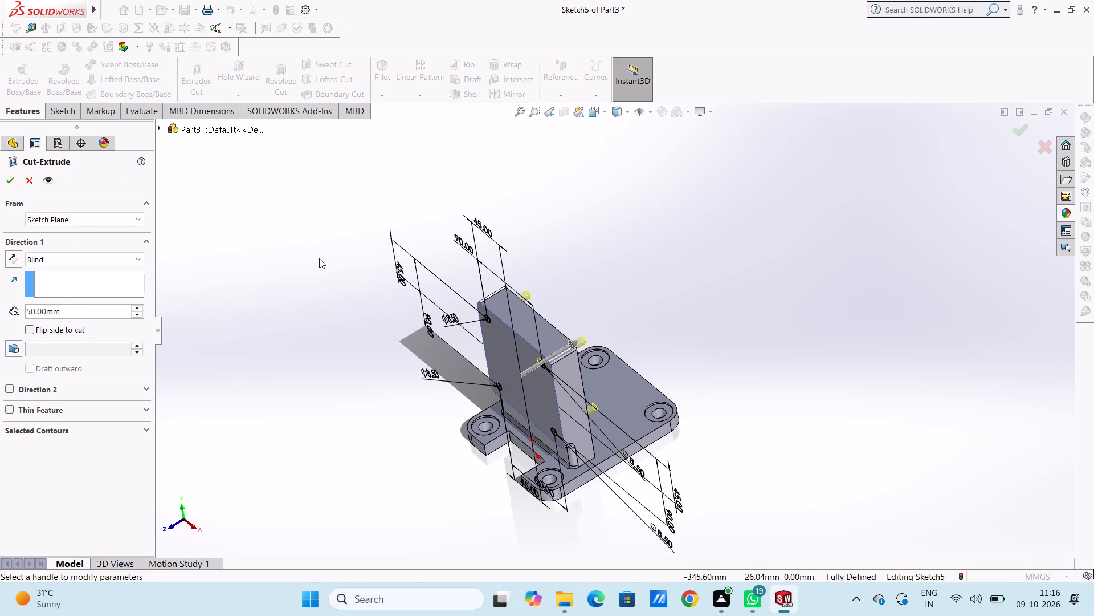
click(6, 184)
click(324, 319)
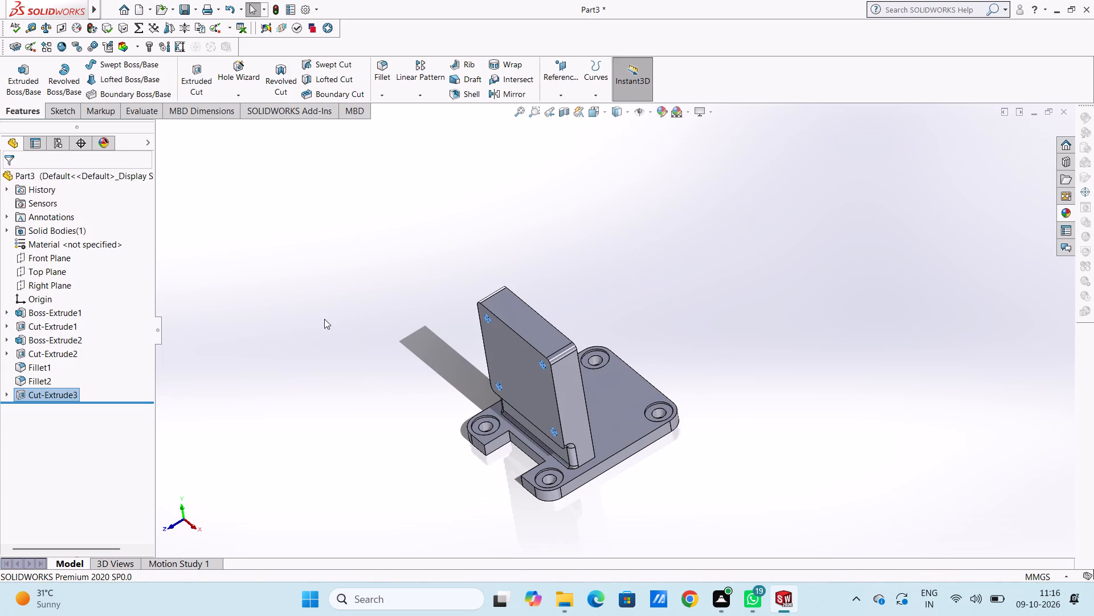
Examine the four new holes in the upright block from the front, back and isometric directions.
middle_drag(324, 319, 373, 228)
middle_drag(373, 358, 386, 313)
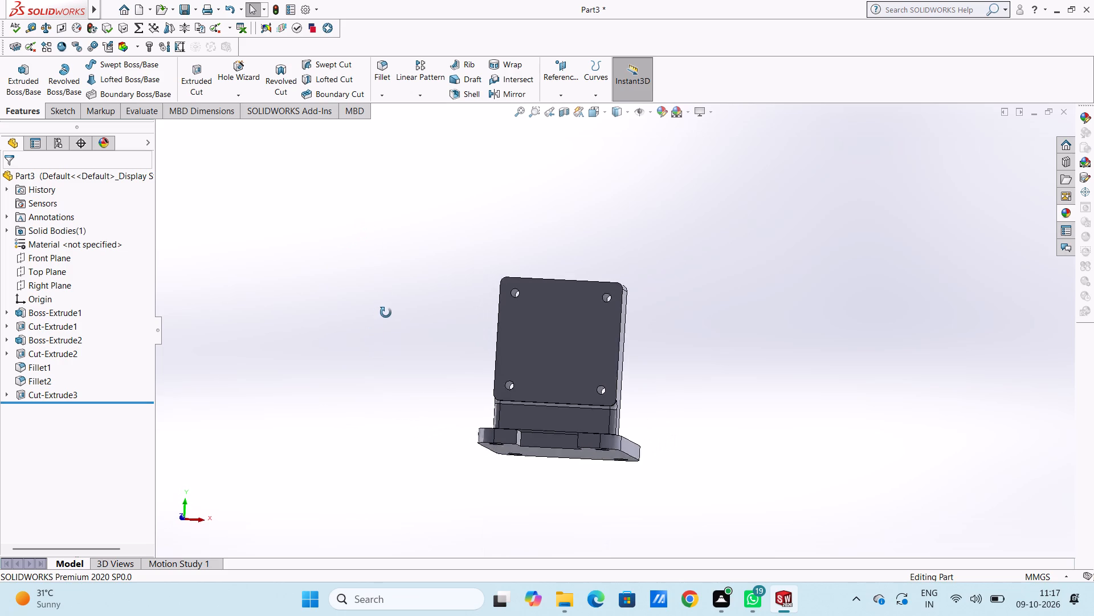
middle_drag(386, 313, 383, 342)
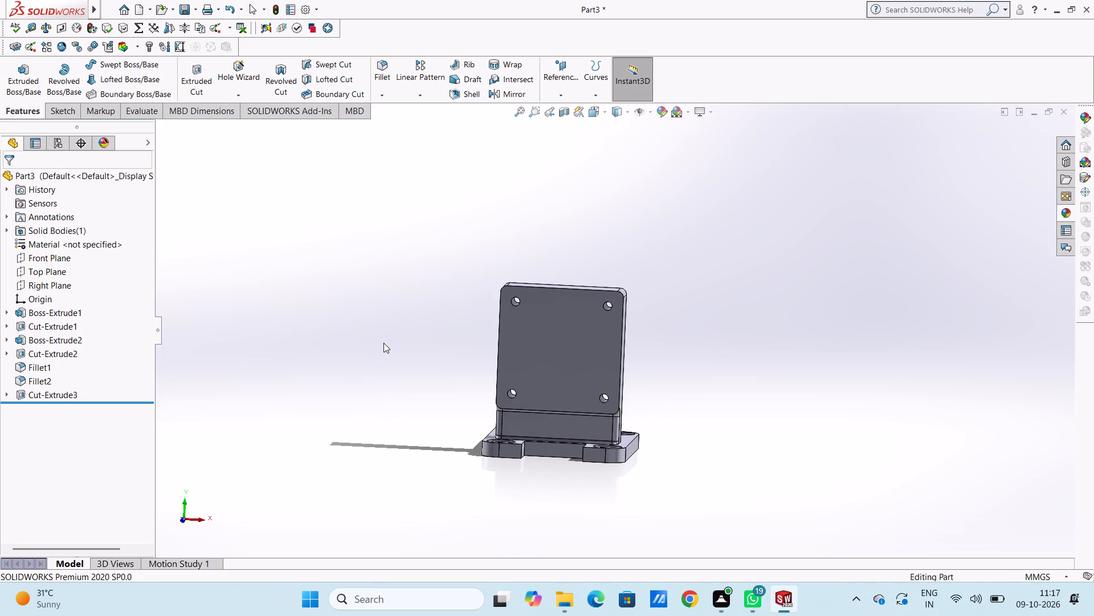
key(ctrl+2)
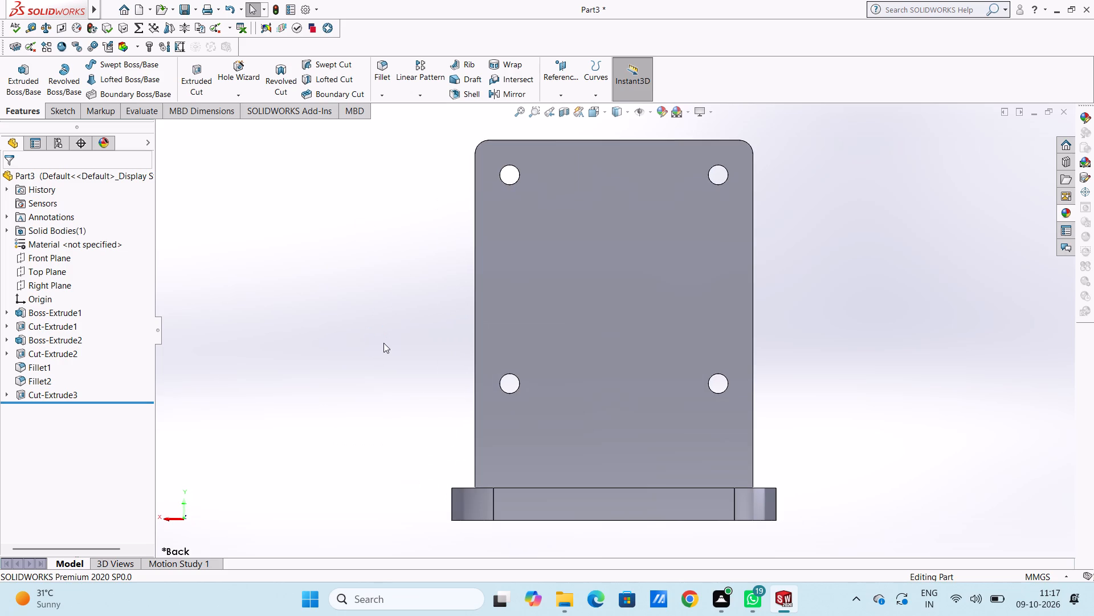
scroll(383, 343, up, 3)
middle_drag(384, 342, 474, 422)
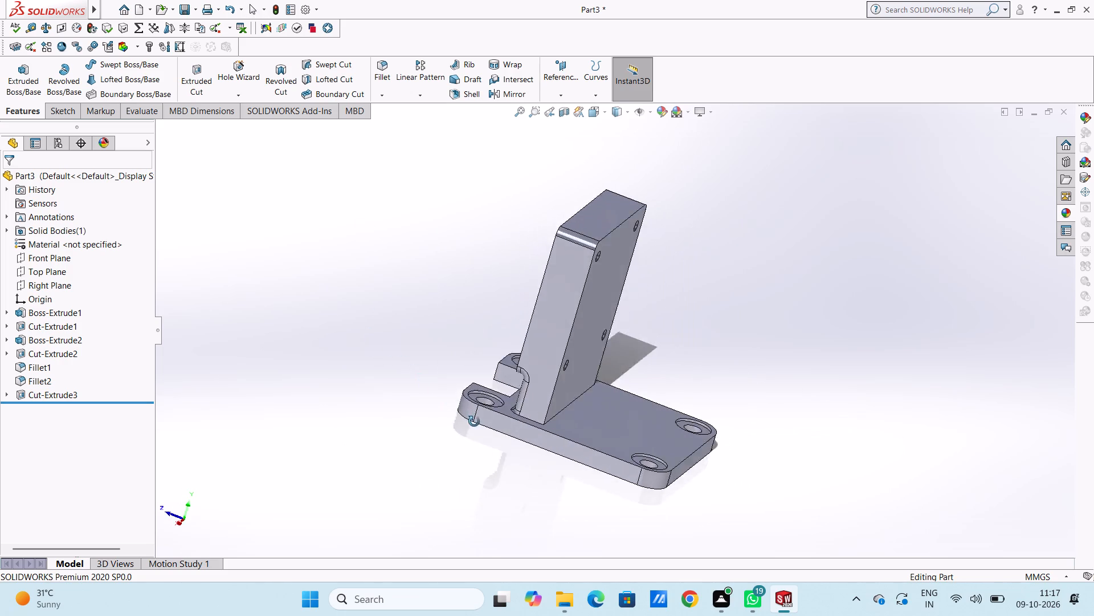
middle_drag(474, 422, 515, 449)
middle_drag(431, 370, 466, 417)
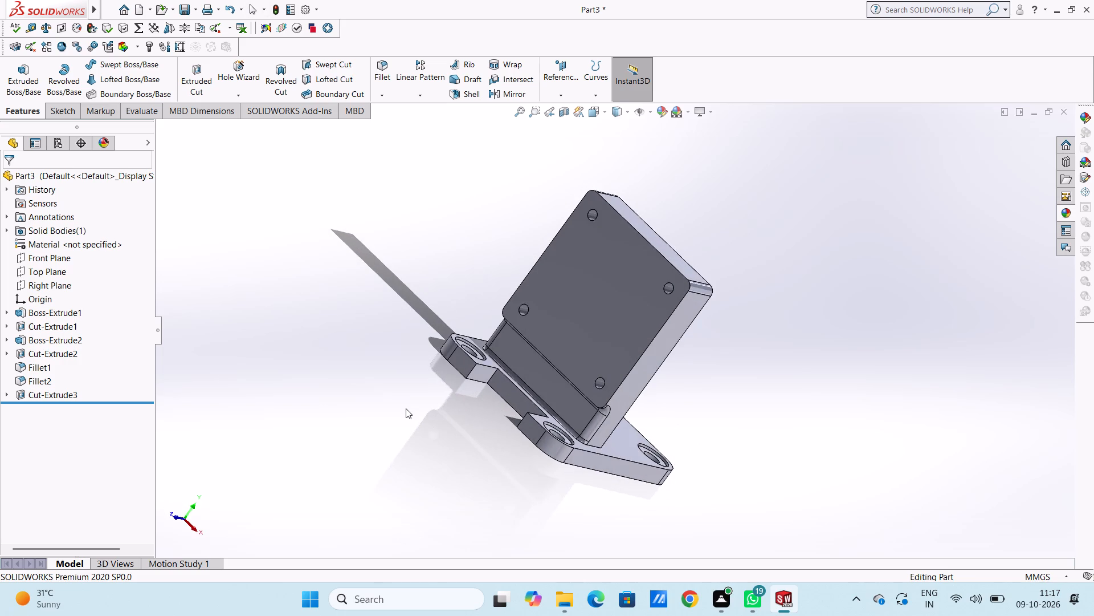
key(ctrl+7)
key(ctrl+1)
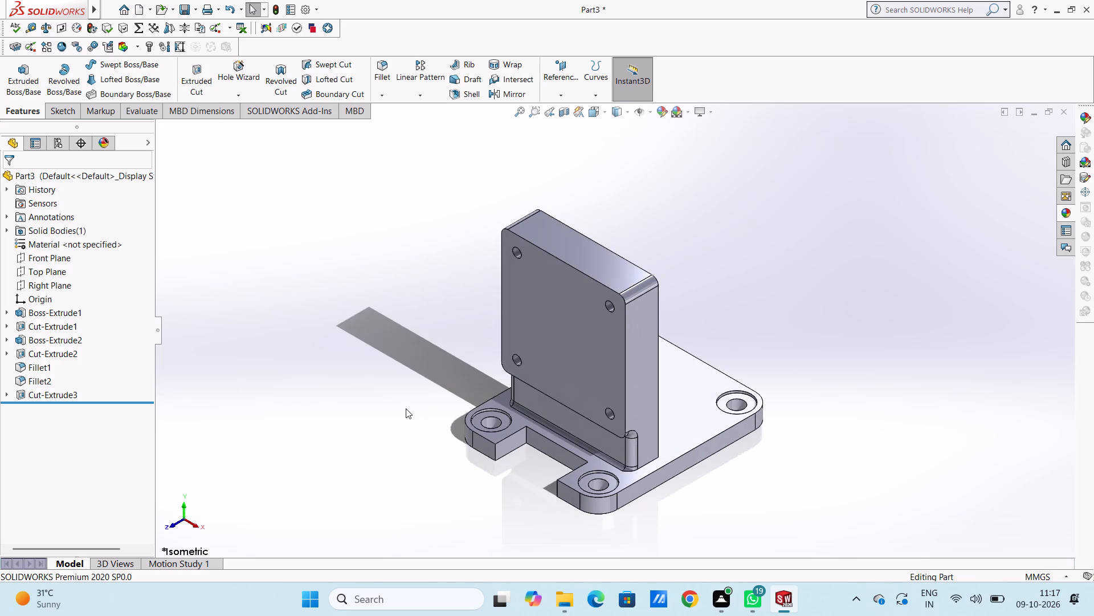
scroll(406, 408, up, 6)
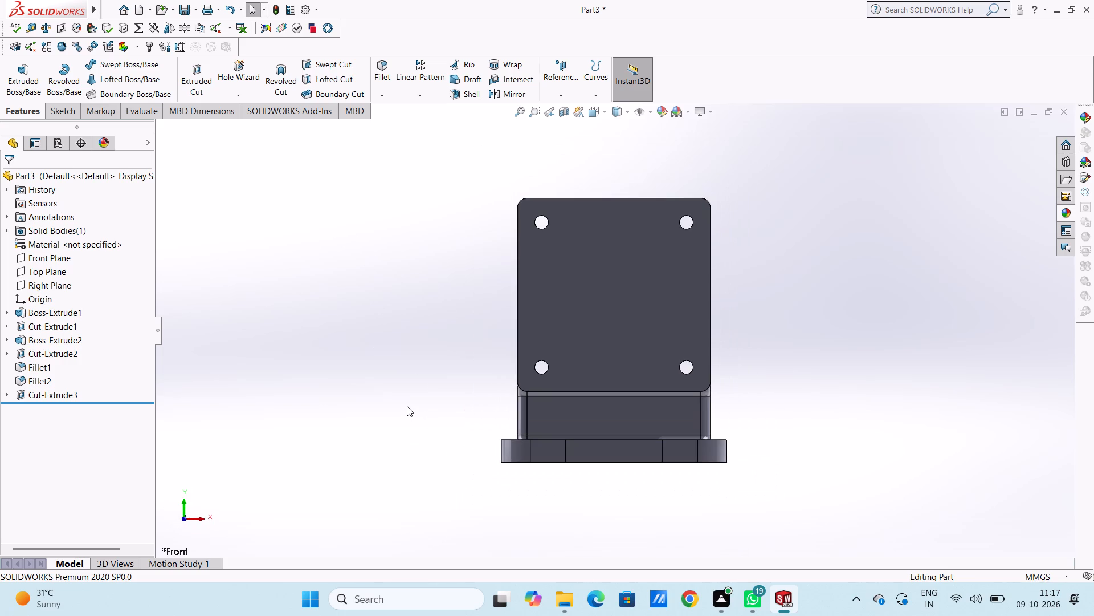
middle_drag(423, 370, 416, 396)
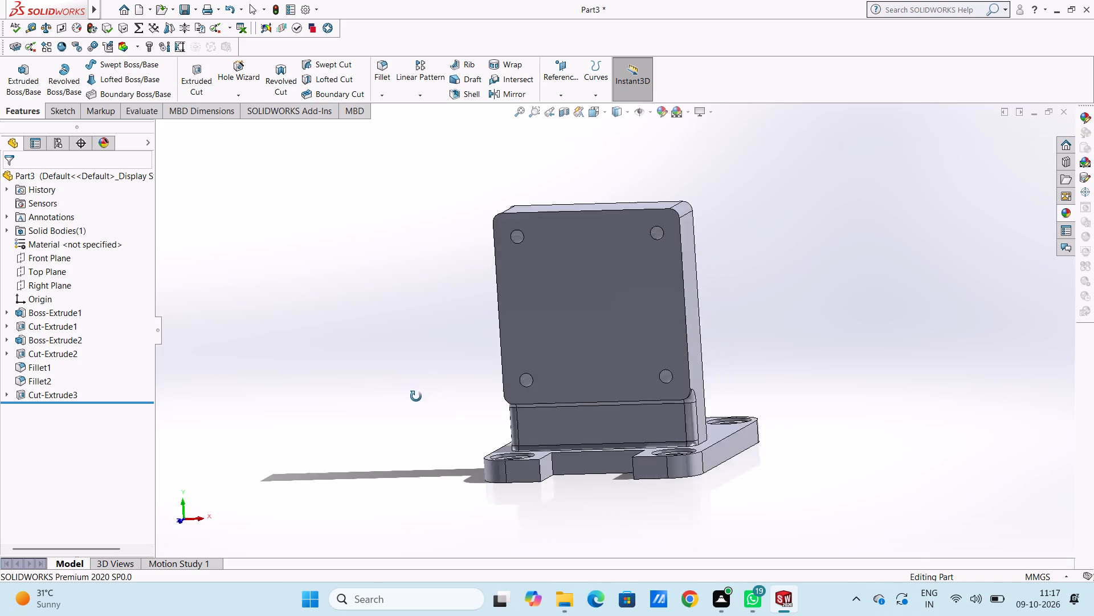
middle_drag(416, 396, 424, 396)
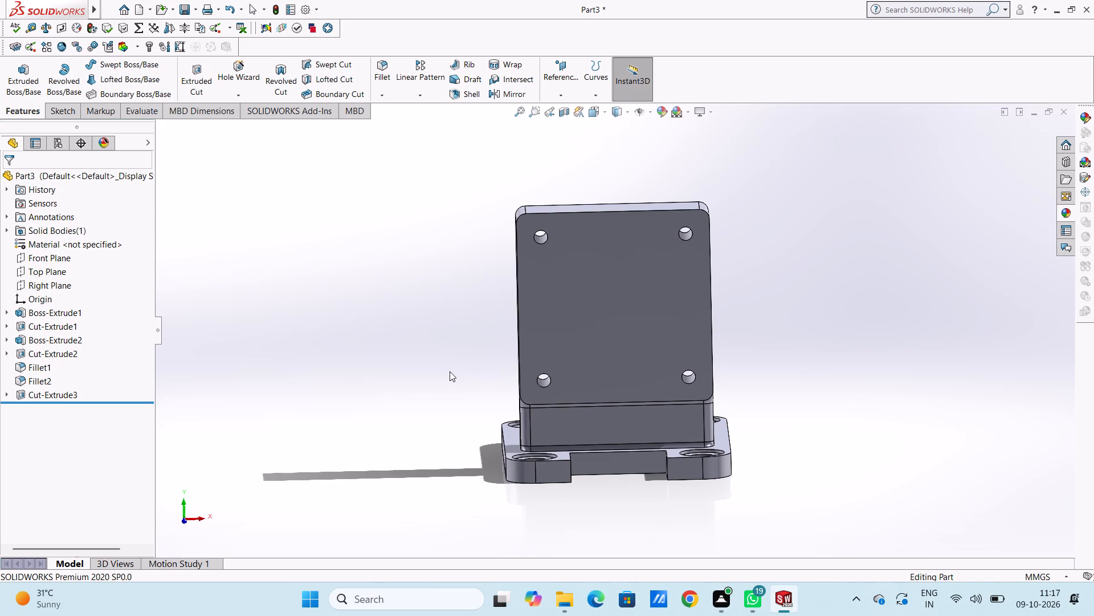
Start a sketch on the upright block's front face and draw a 50 mm radius circle centred between the four holes.
key(ctrl+1)
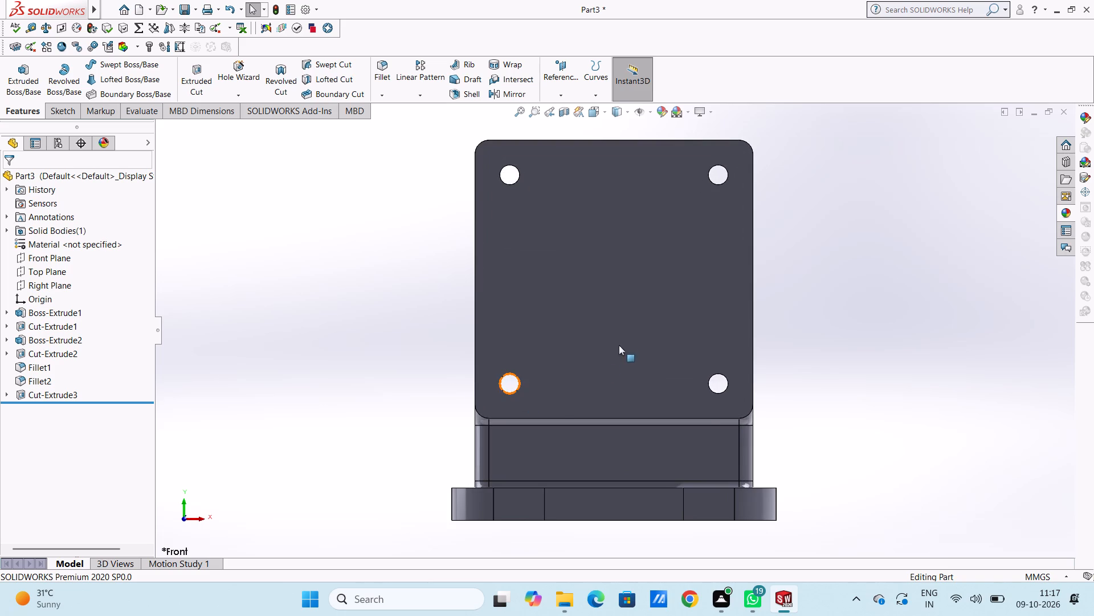
click(614, 298)
click(664, 266)
click(384, 282)
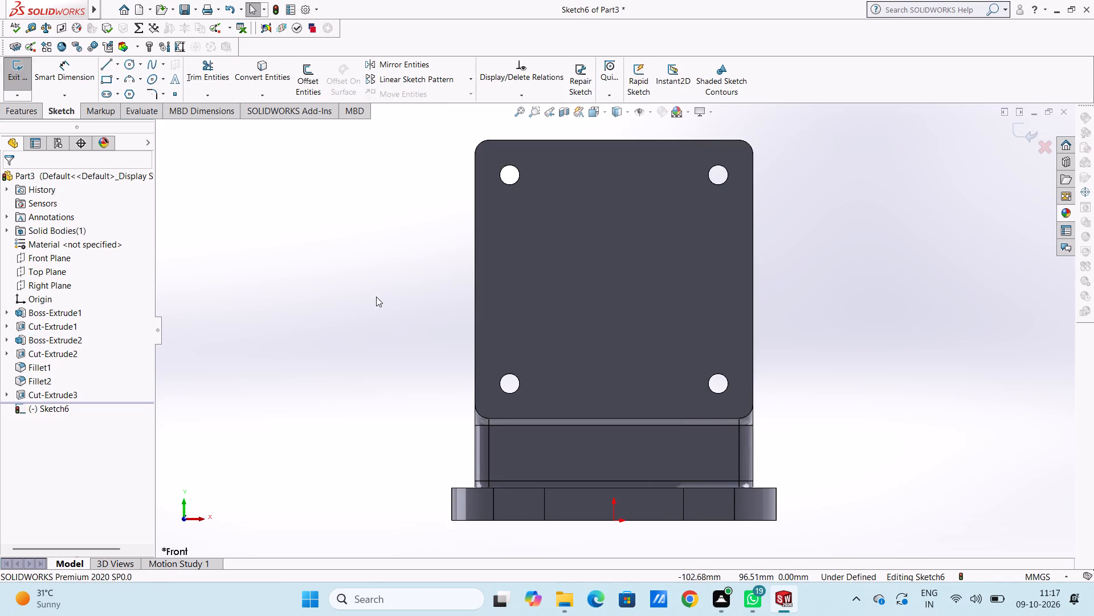
click(128, 65)
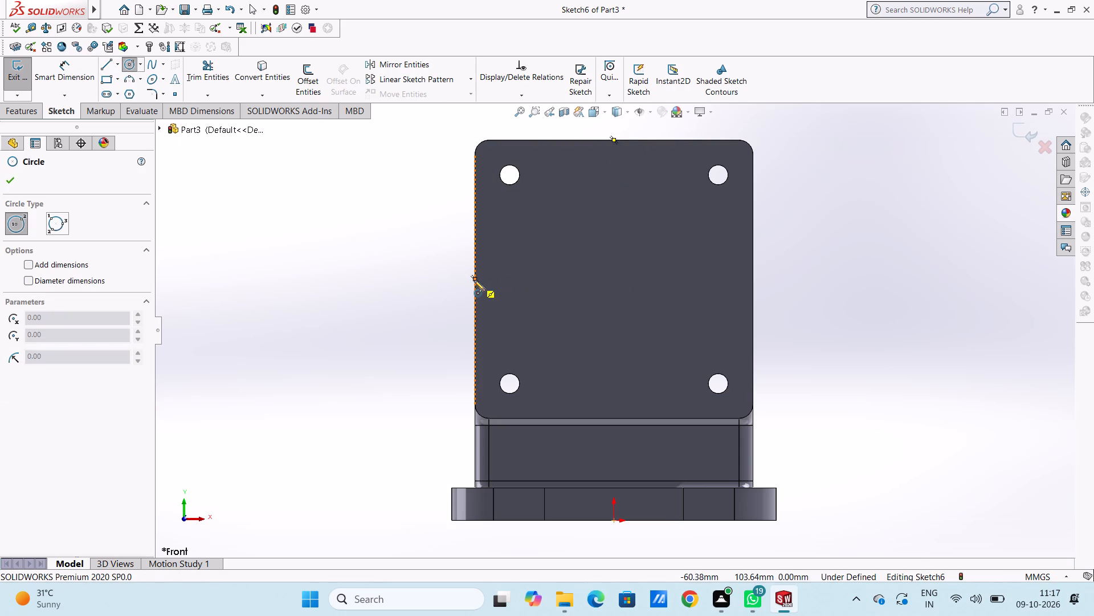
click(617, 278)
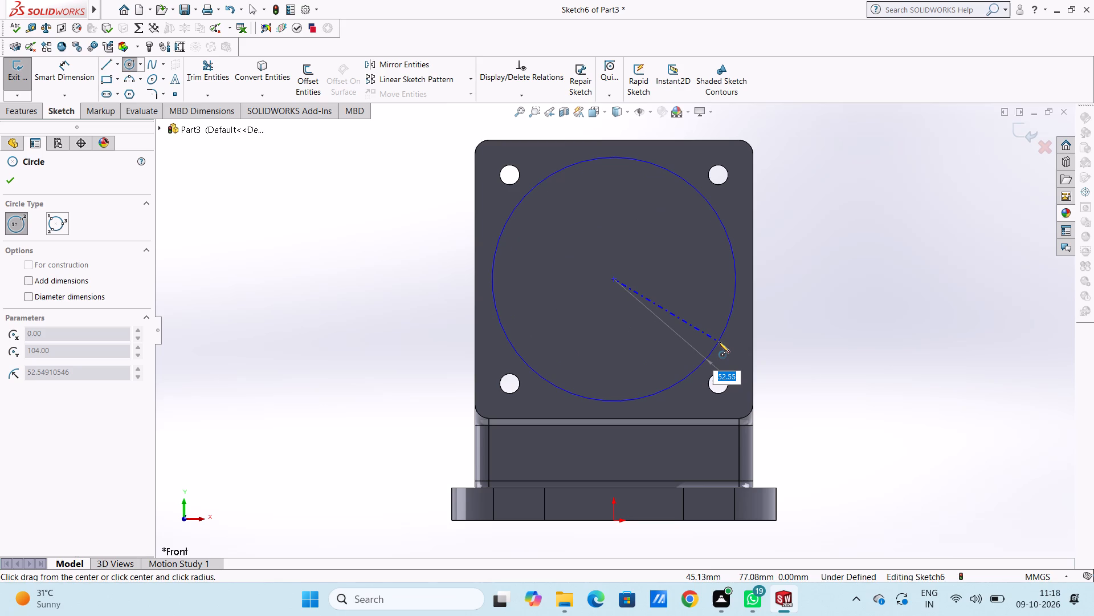
text(50)
key(Return)
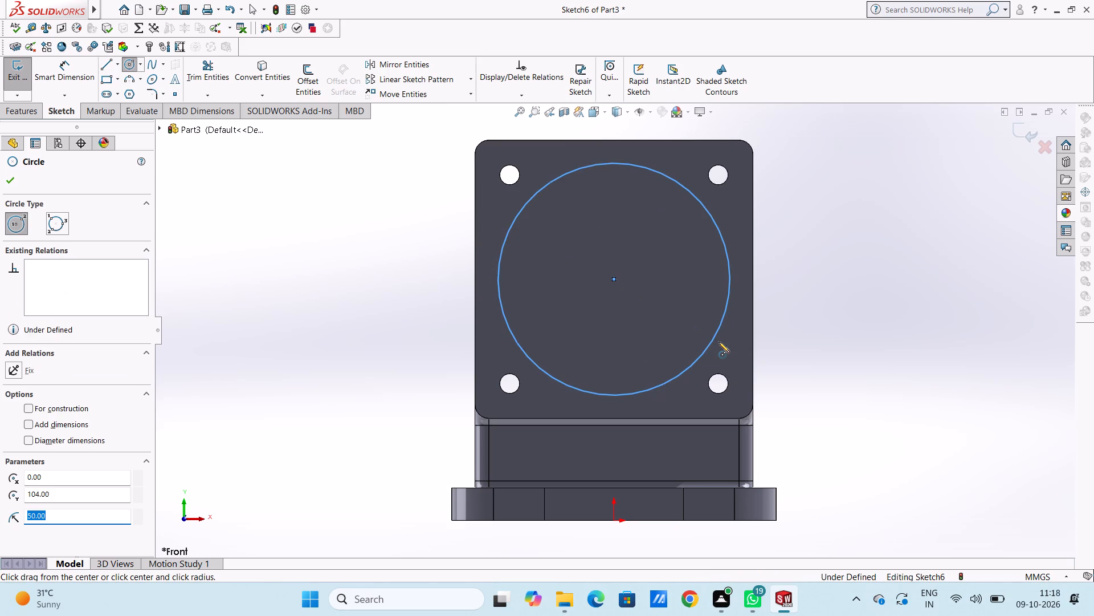
click(14, 180)
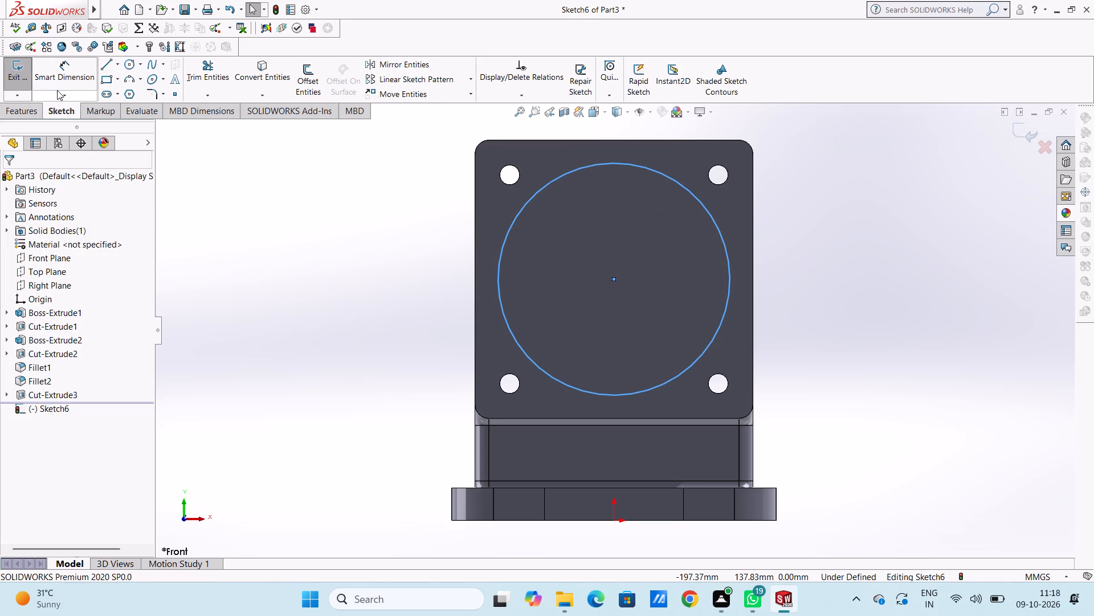
Dimension the diameter of the large circle on the upright block's front face as 100 mm.
click(66, 75)
click(502, 300)
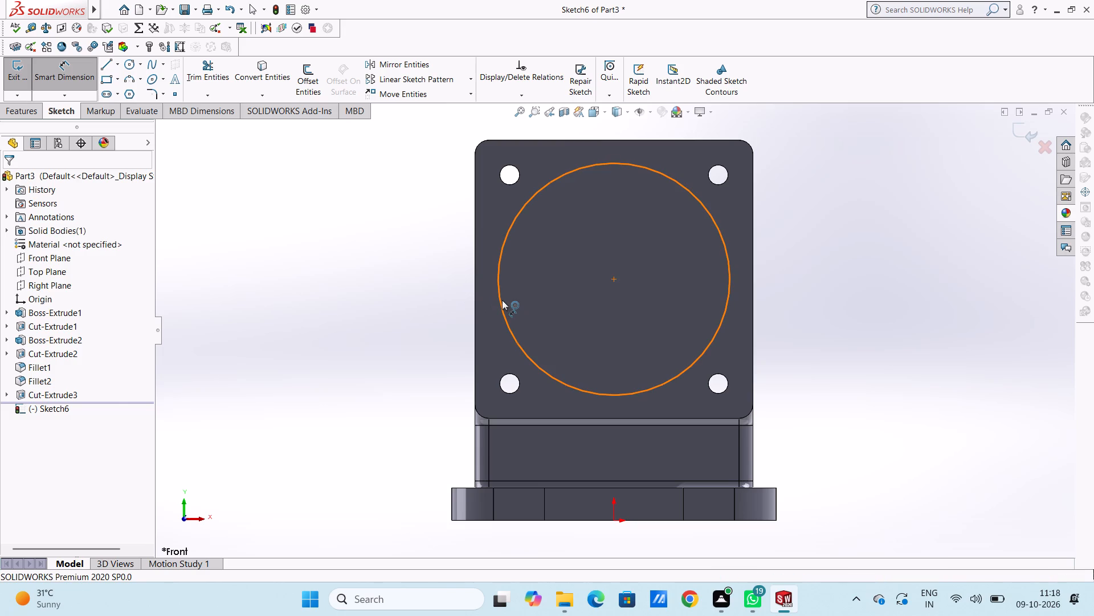
click(346, 429)
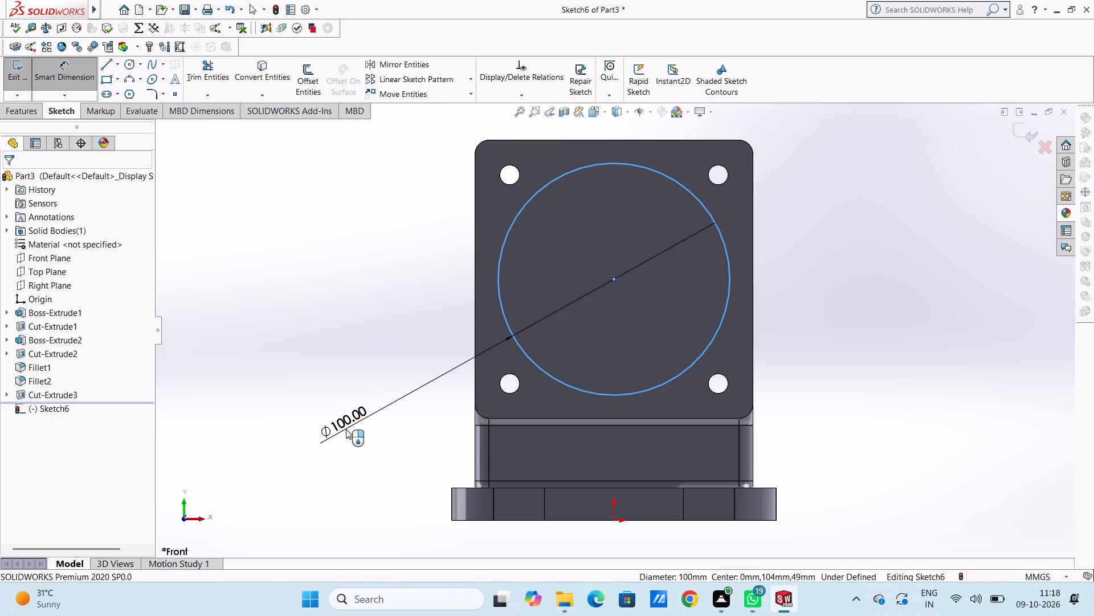
click(296, 415)
click(323, 332)
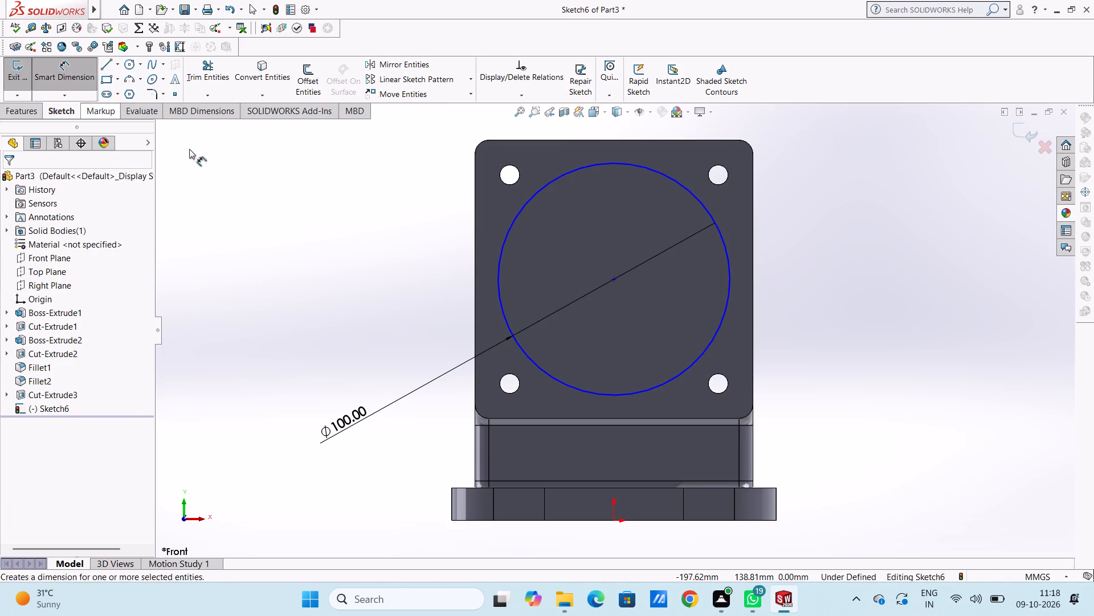
Dimension the horizontal distance from the large circle's centre to the upright block's right edge as 60 mm.
click(613, 281)
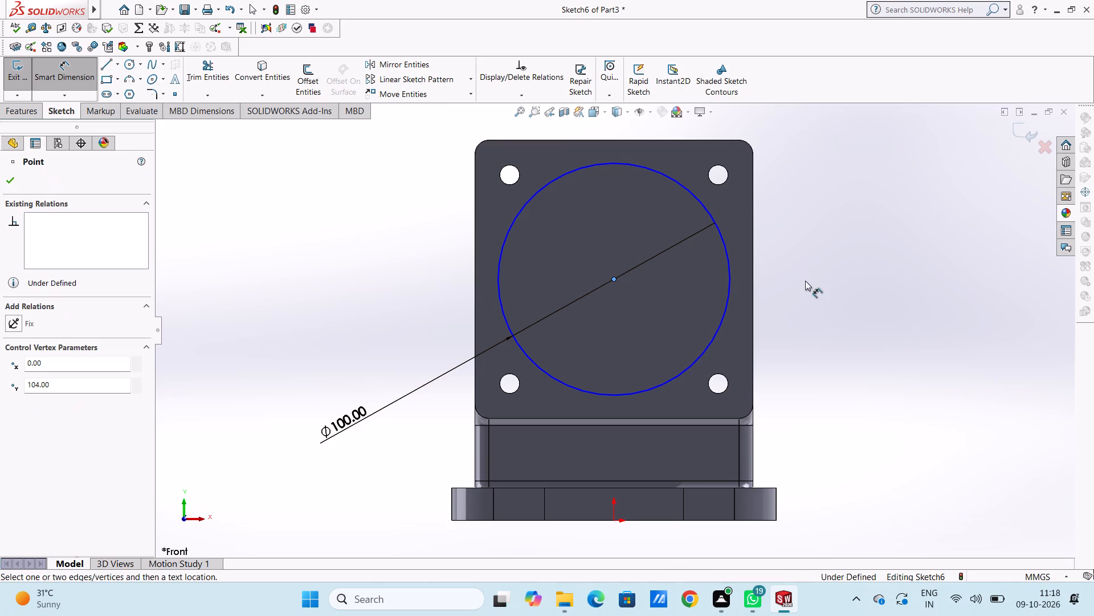
click(750, 277)
click(753, 279)
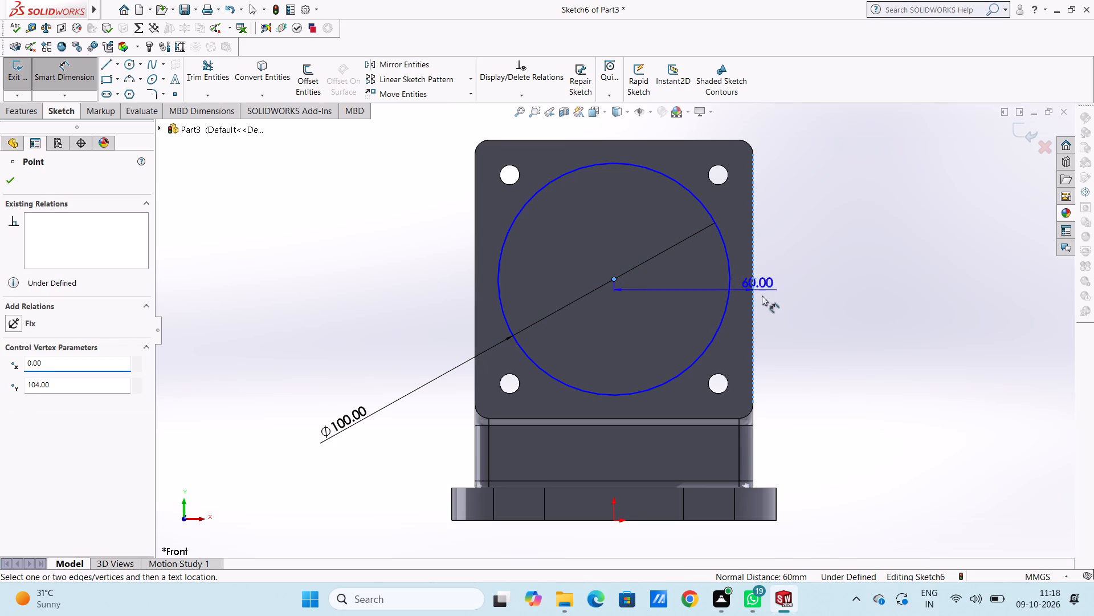
click(885, 350)
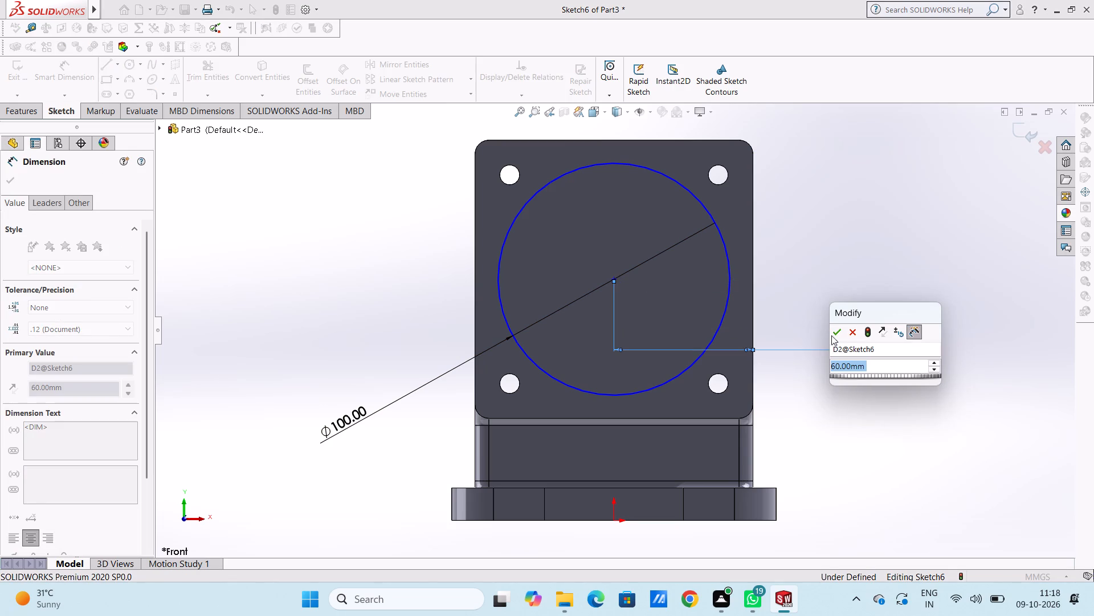
click(830, 332)
click(824, 308)
Dimension the vertical distance from the large circle's centre to the upright block's top edge as 60 mm.
click(613, 280)
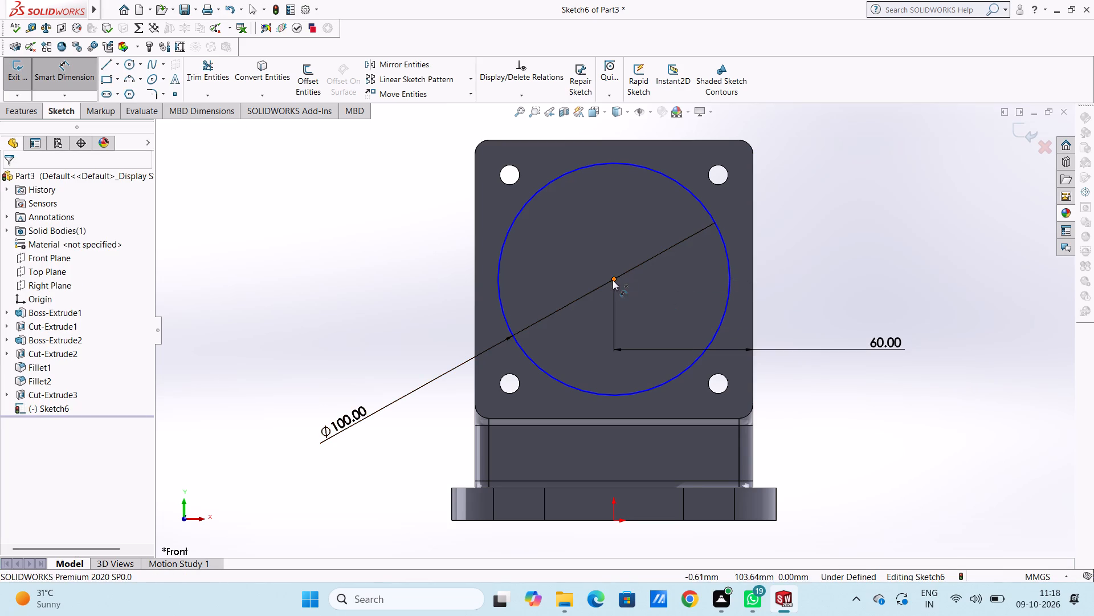
click(634, 143)
click(630, 137)
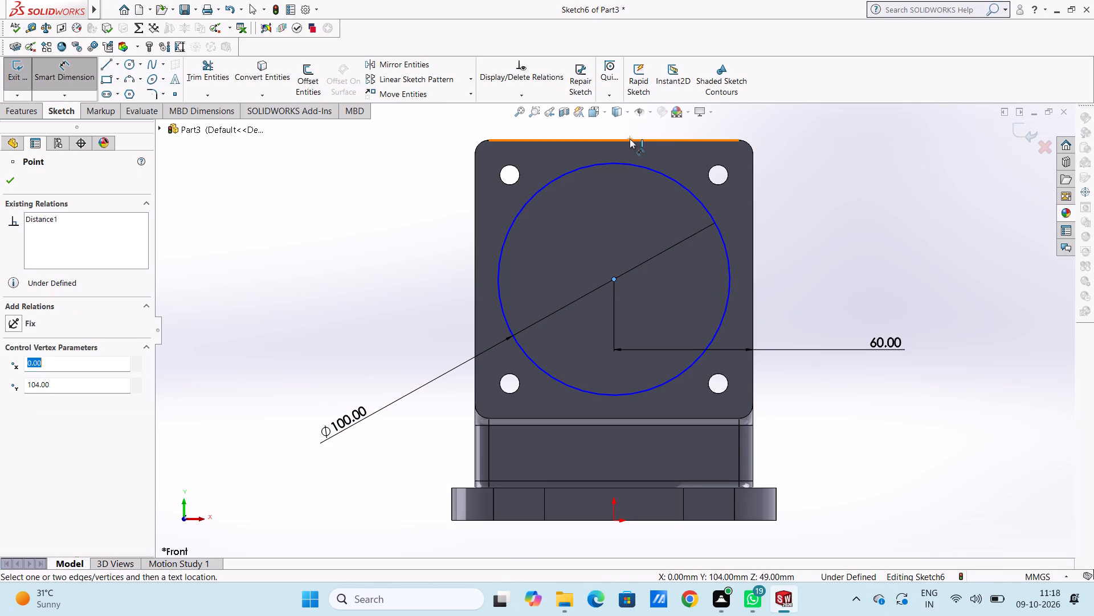
click(630, 139)
click(390, 166)
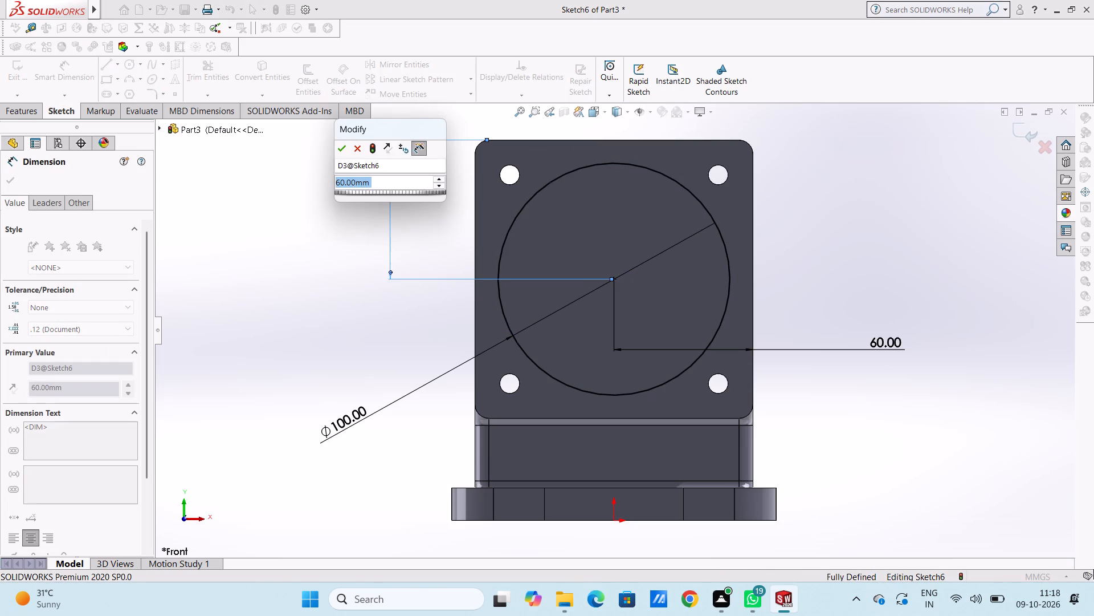
click(347, 146)
click(341, 188)
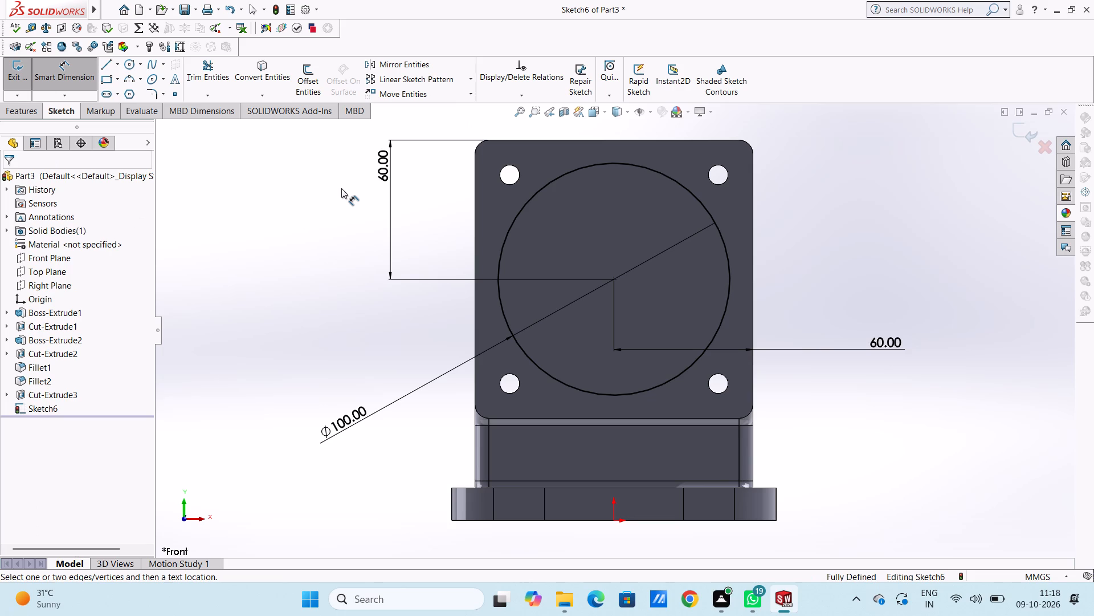
Start a blind Boss-Extrude of the large circle, reverse its direction into the upright block, and open the depth for editing.
scroll(359, 237, up, 3)
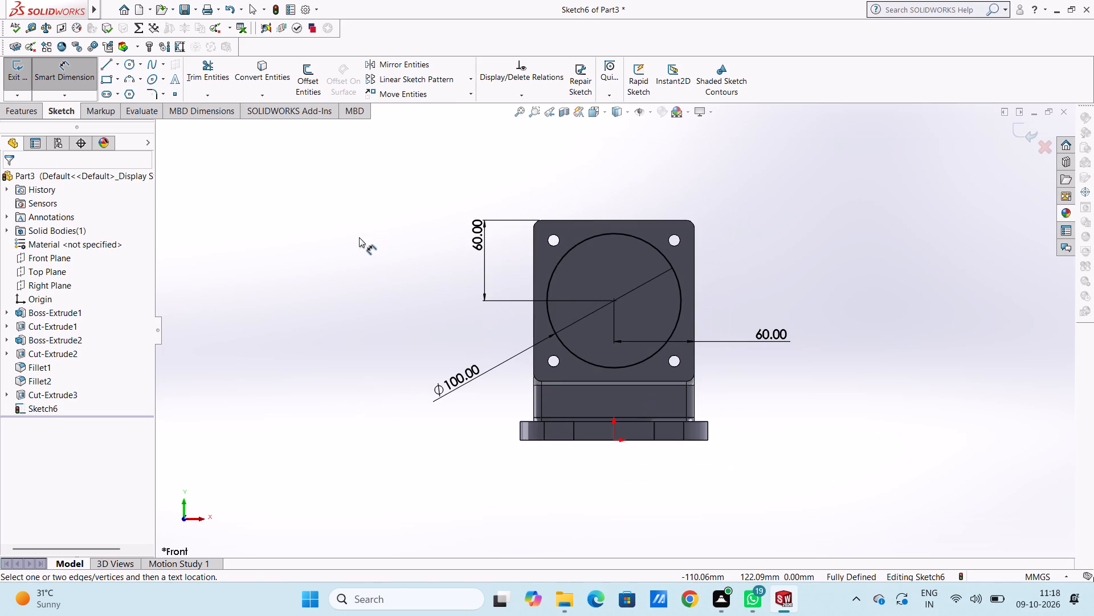
middle_drag(450, 216, 395, 236)
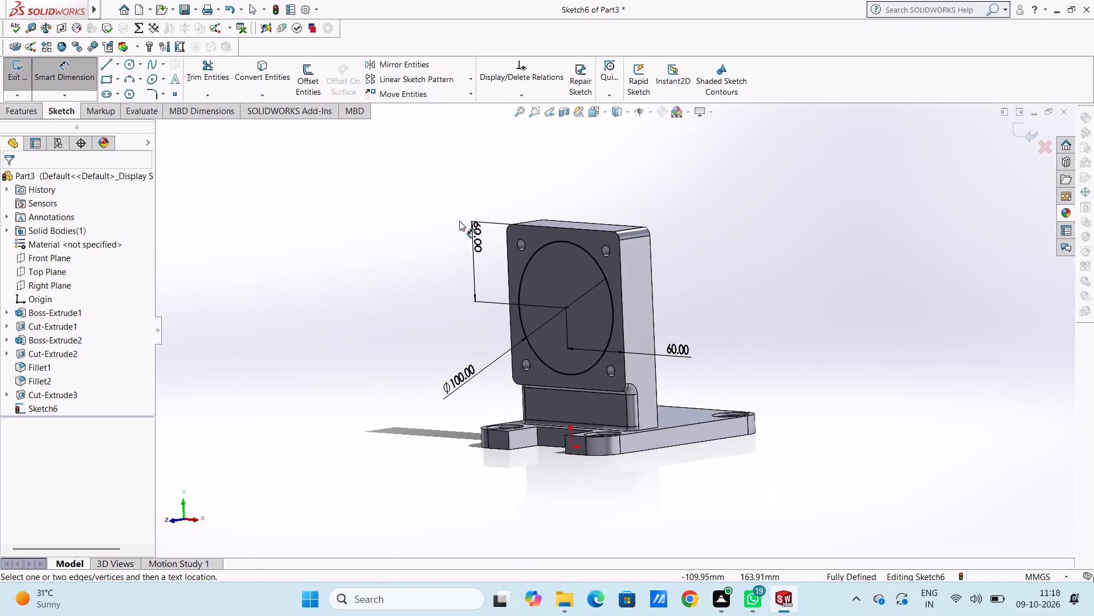
click(67, 75)
click(25, 110)
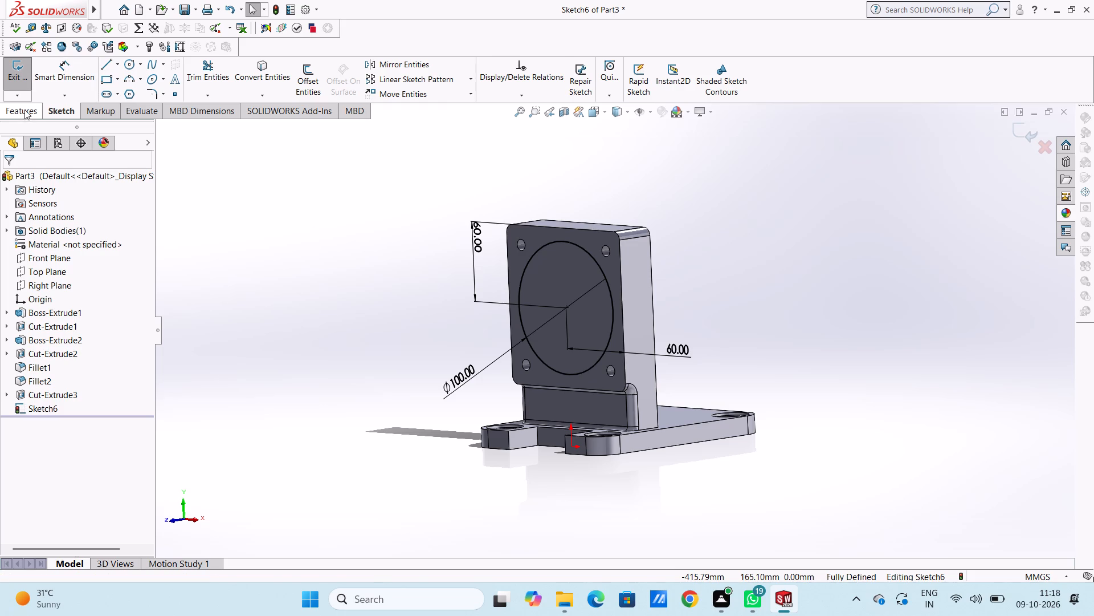
click(29, 73)
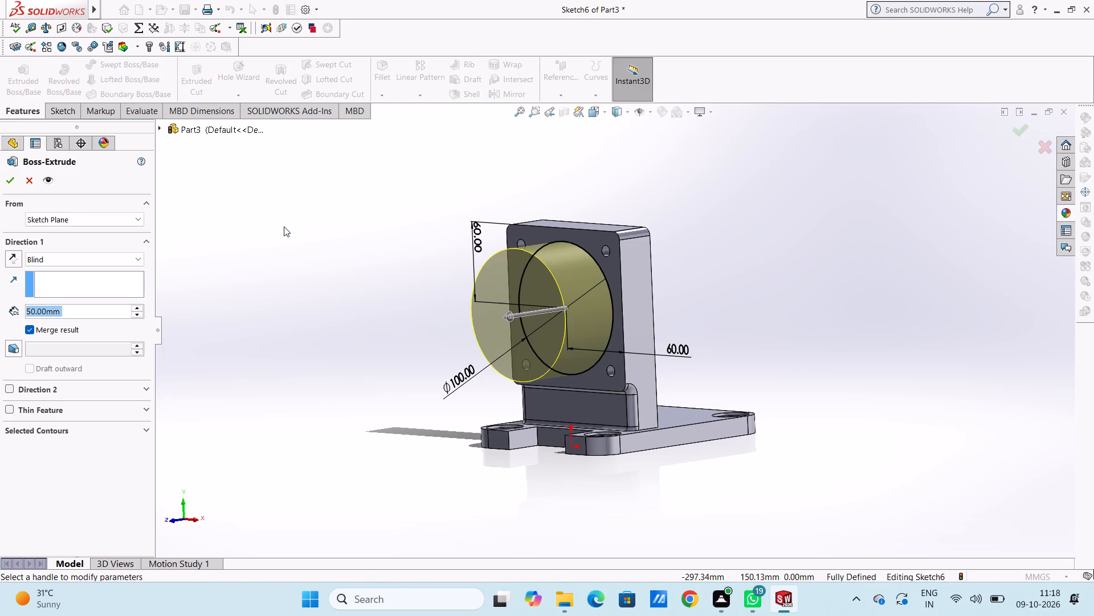
click(14, 252)
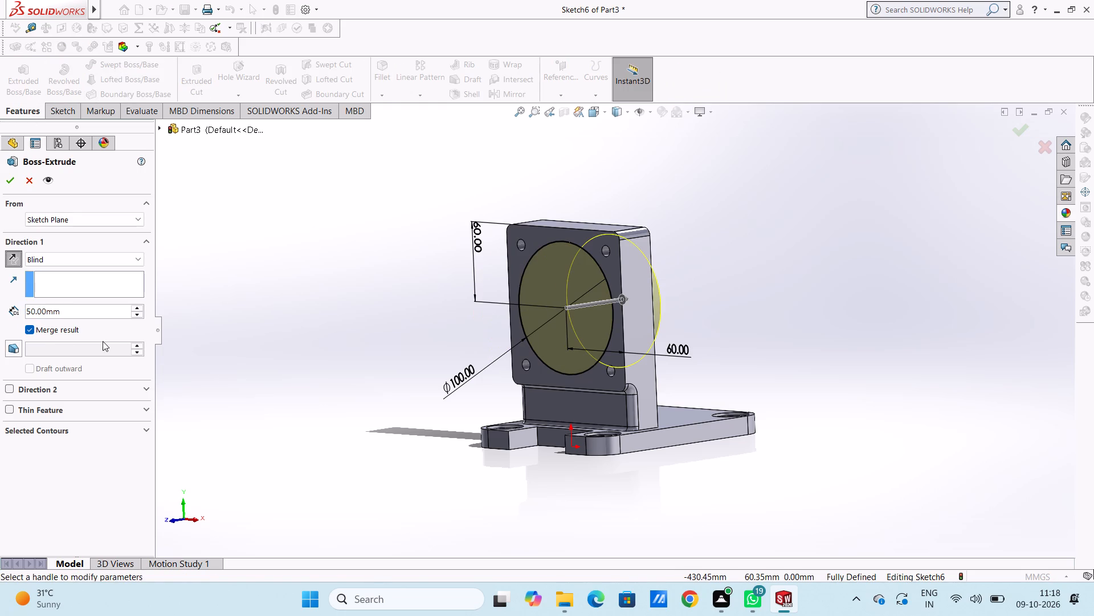
double_click(88, 307)
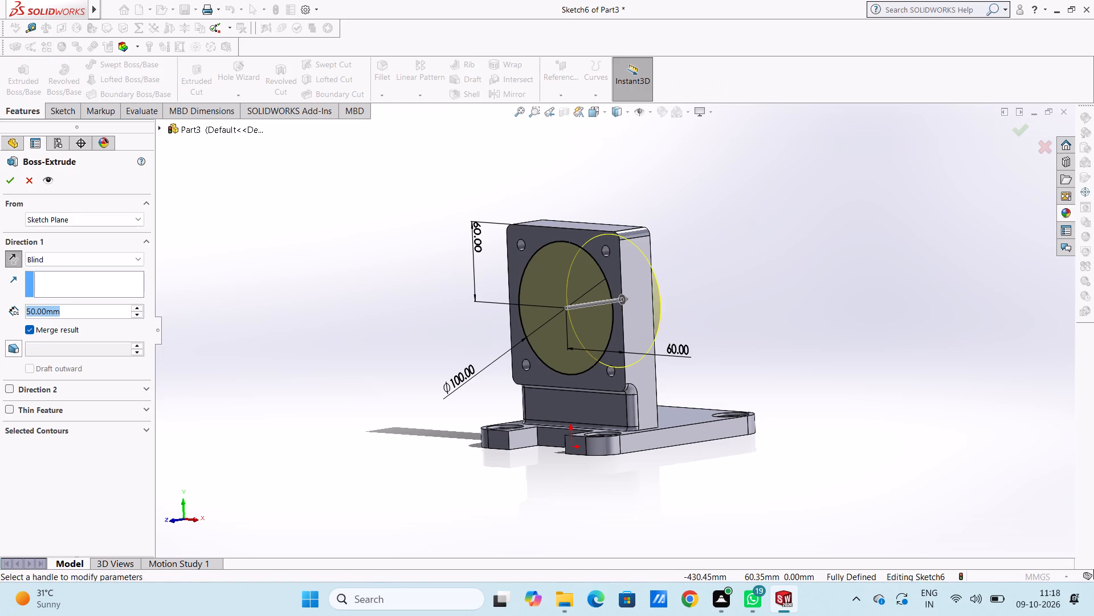
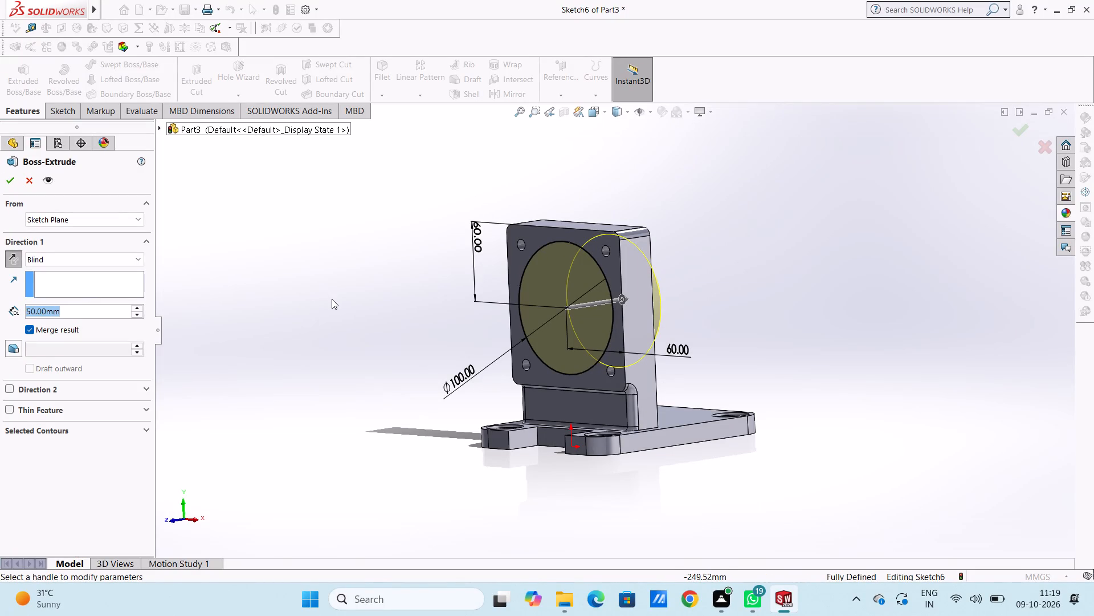
Set the Boss-Extrude depth to 135-61 (74 mm) and complete the cylindrical extrusion behind the upright block.
text(135-)
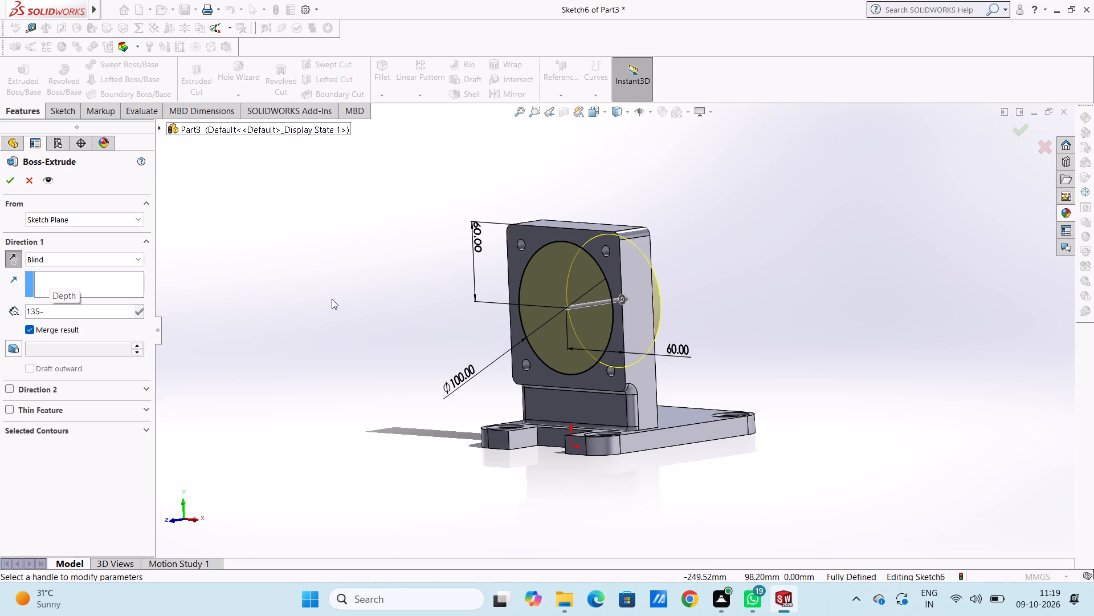
text(61)
key(Return)
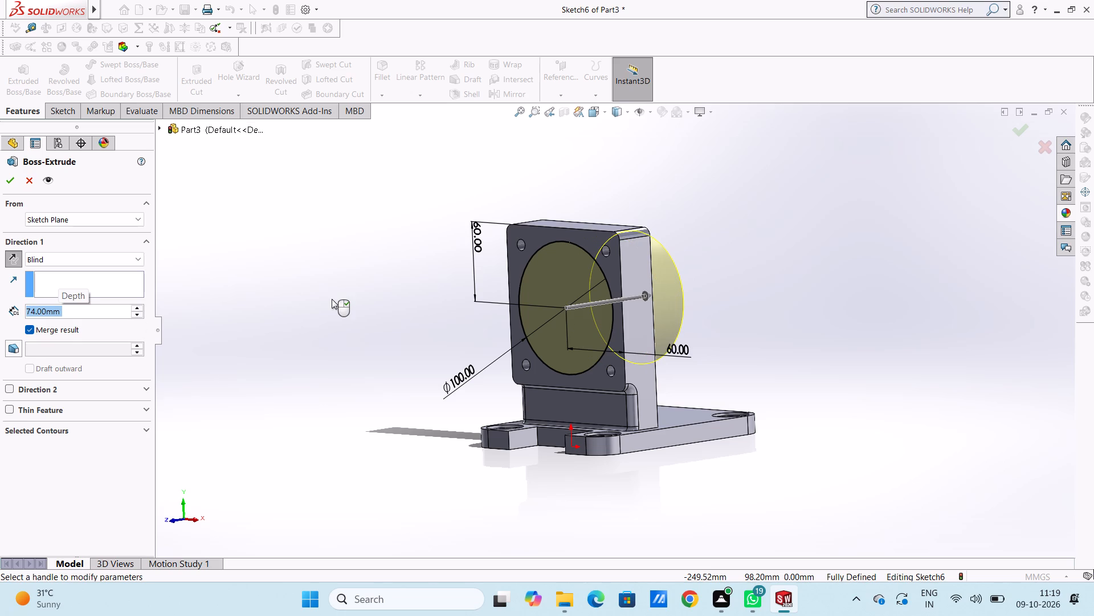
scroll(332, 299, up, 2)
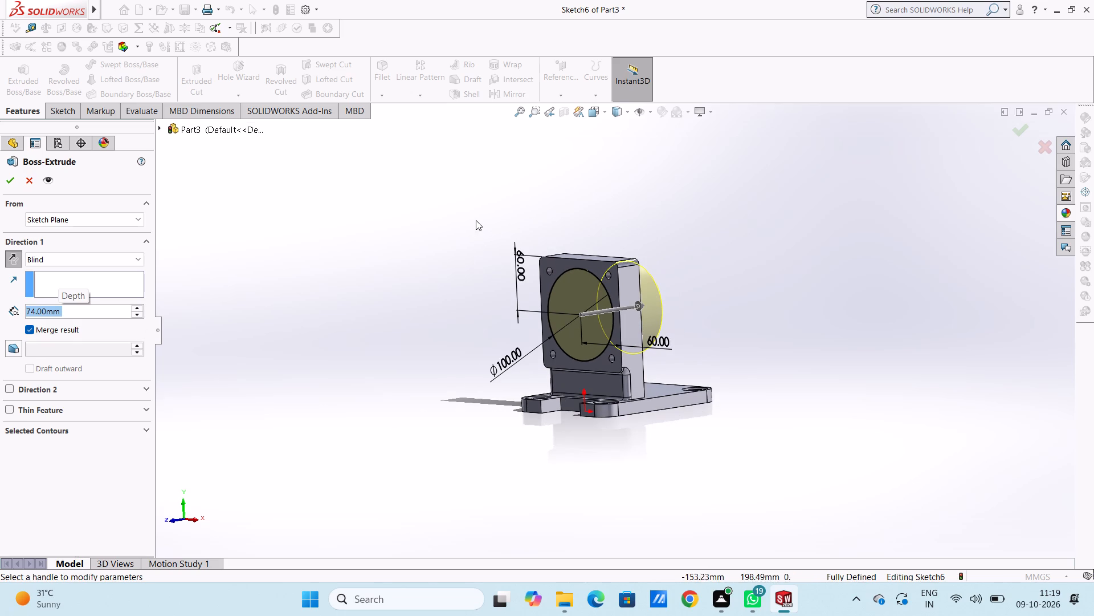
middle_drag(475, 220, 431, 233)
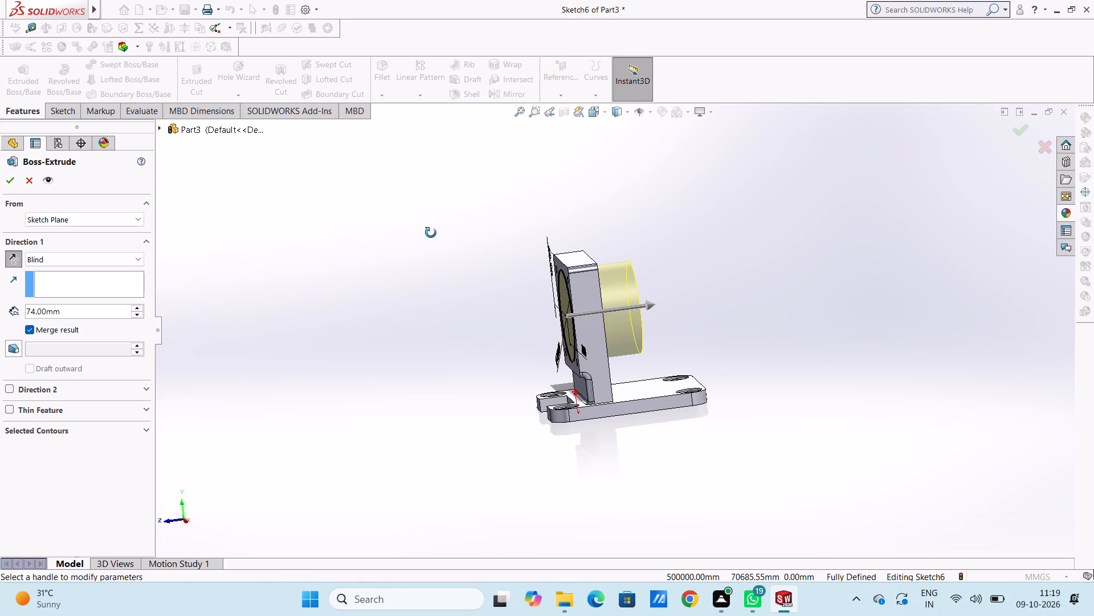
middle_drag(431, 233, 416, 241)
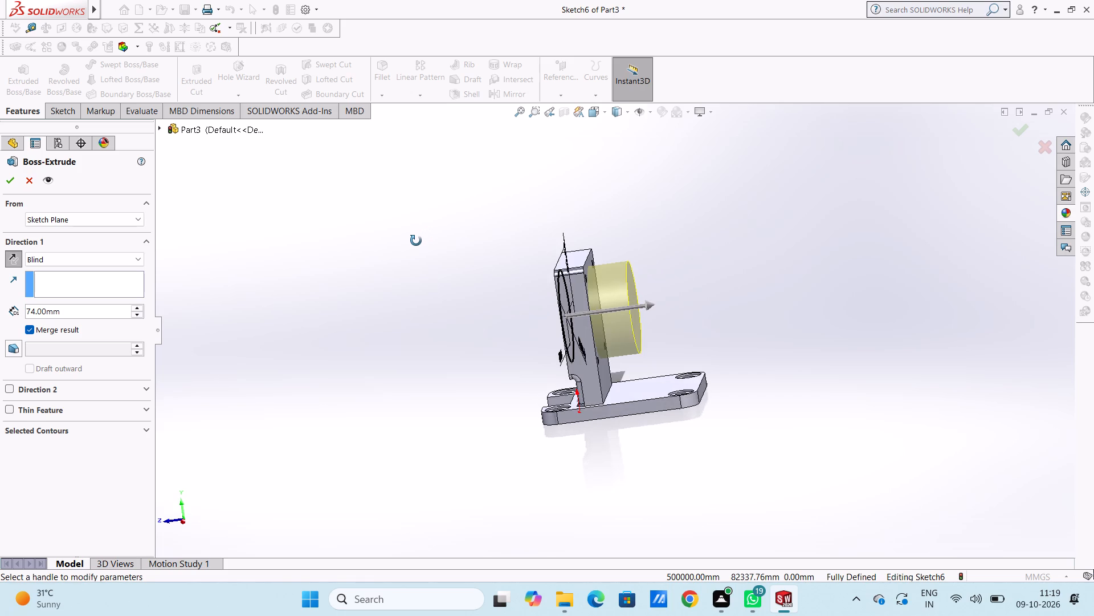
middle_drag(416, 241, 419, 244)
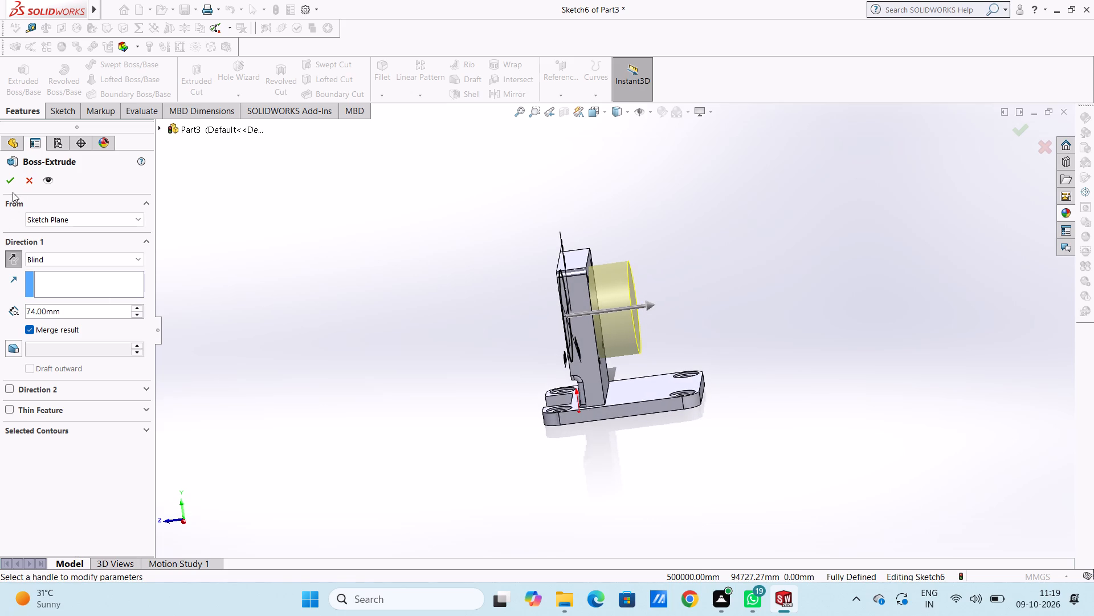
click(15, 181)
click(304, 298)
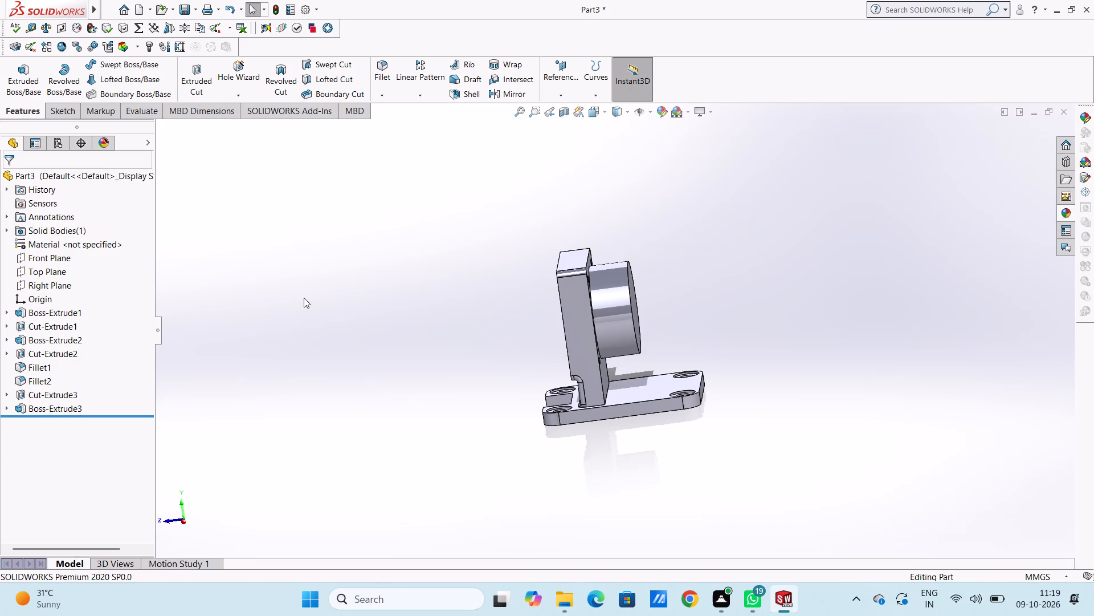
Start a sketch on the upright block's front face and draw a circle of 45 mm radius at the centre of its upper square area.
key(ctrl+7)
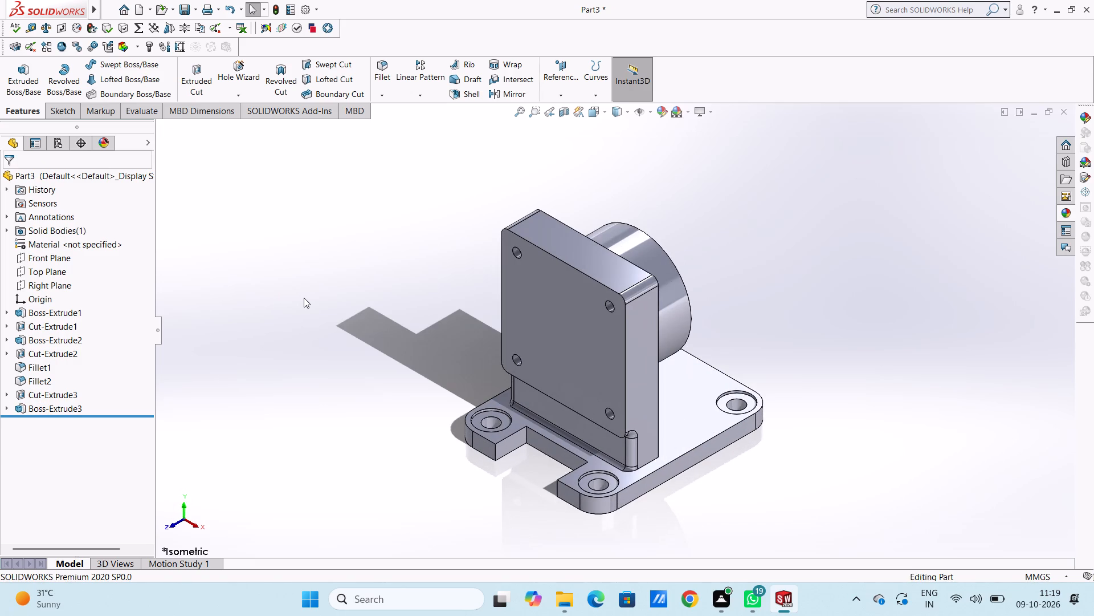
key(ctrl+1)
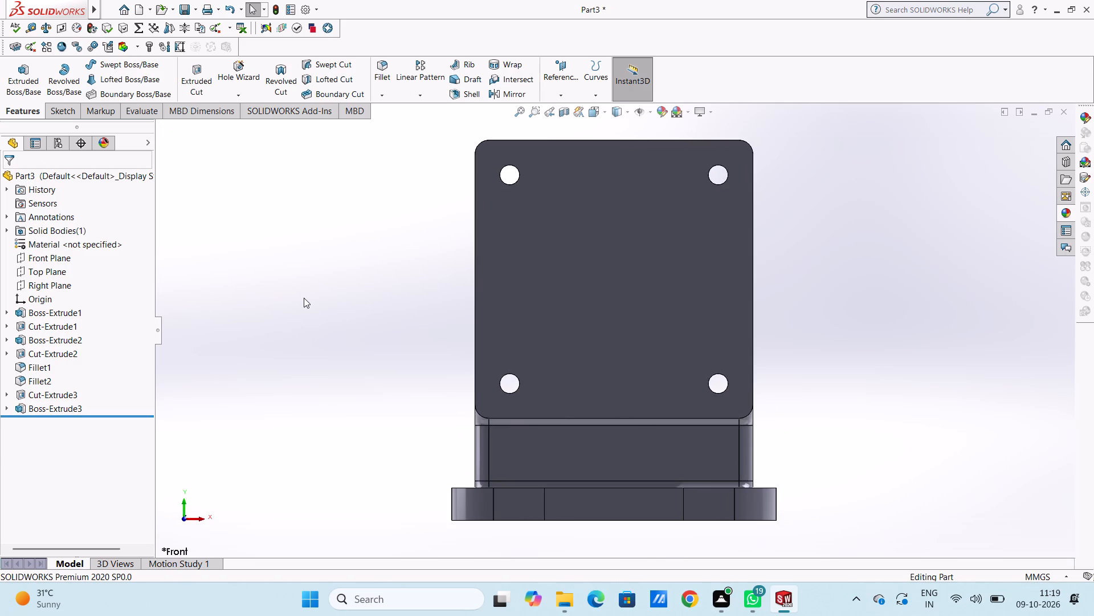
scroll(304, 298, up, 4)
click(620, 310)
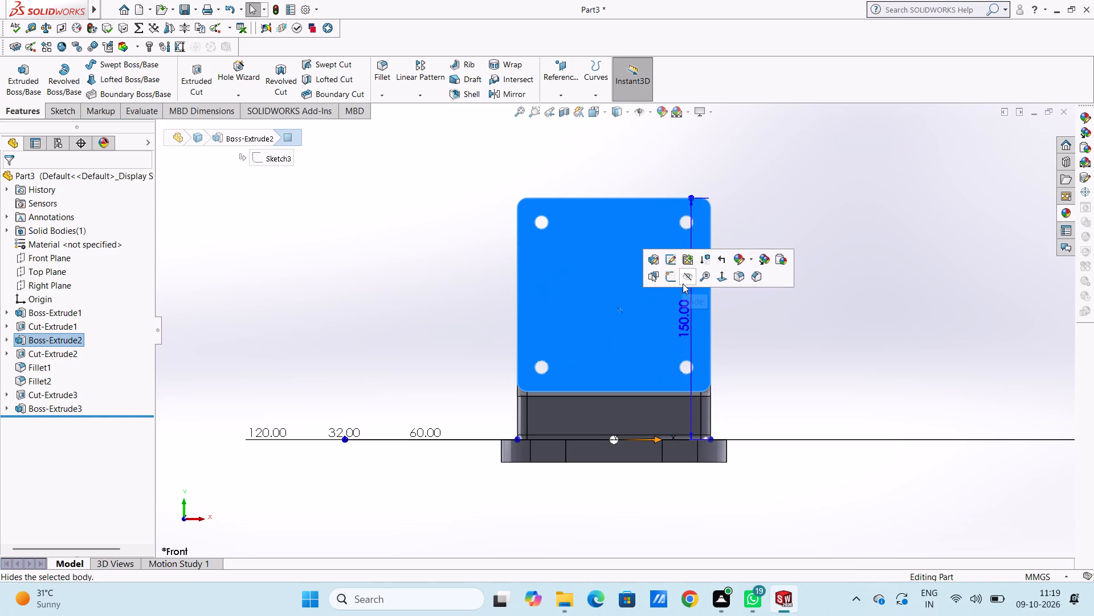
click(673, 280)
click(496, 292)
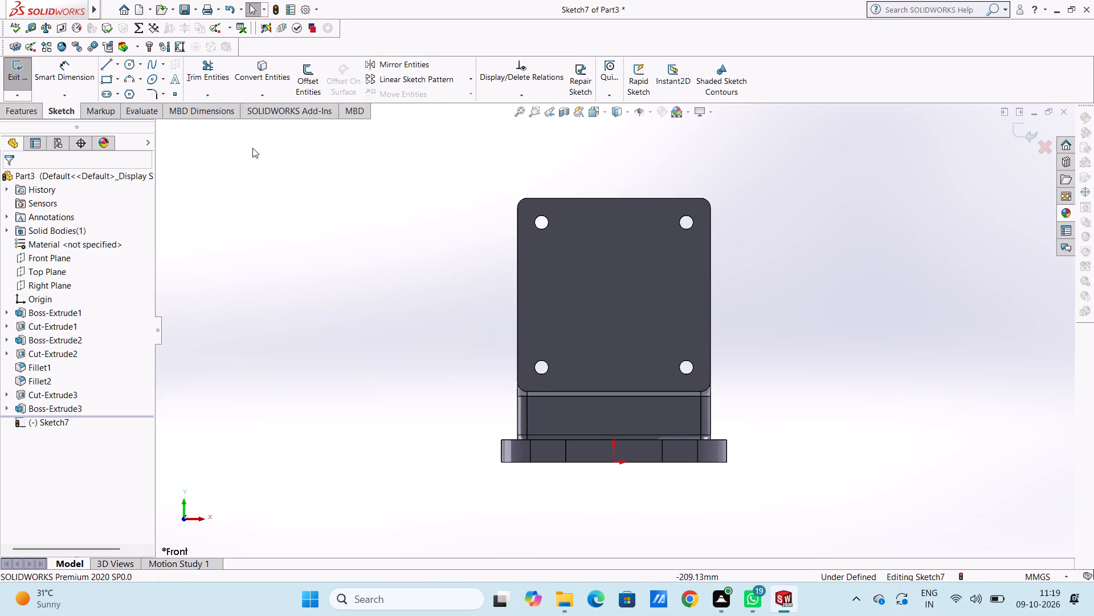
click(127, 66)
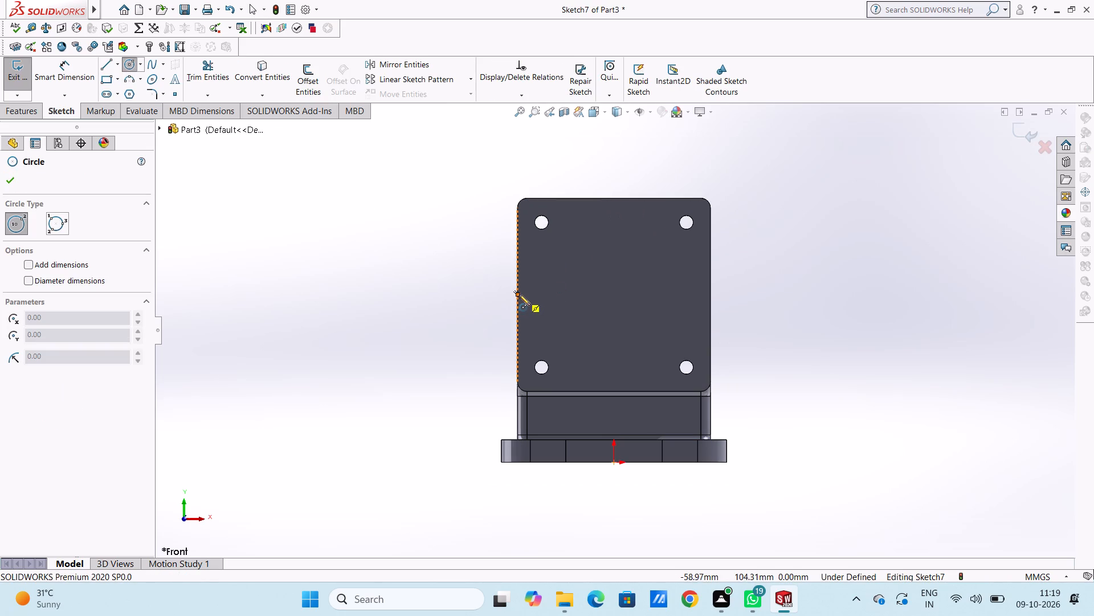
click(617, 293)
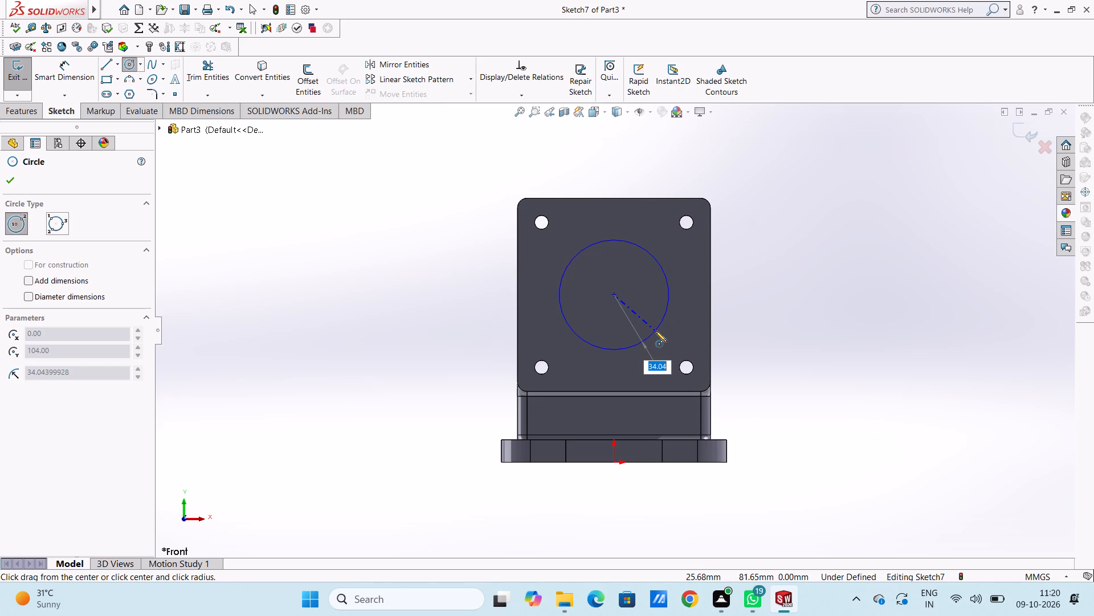
text(45)
key(Return)
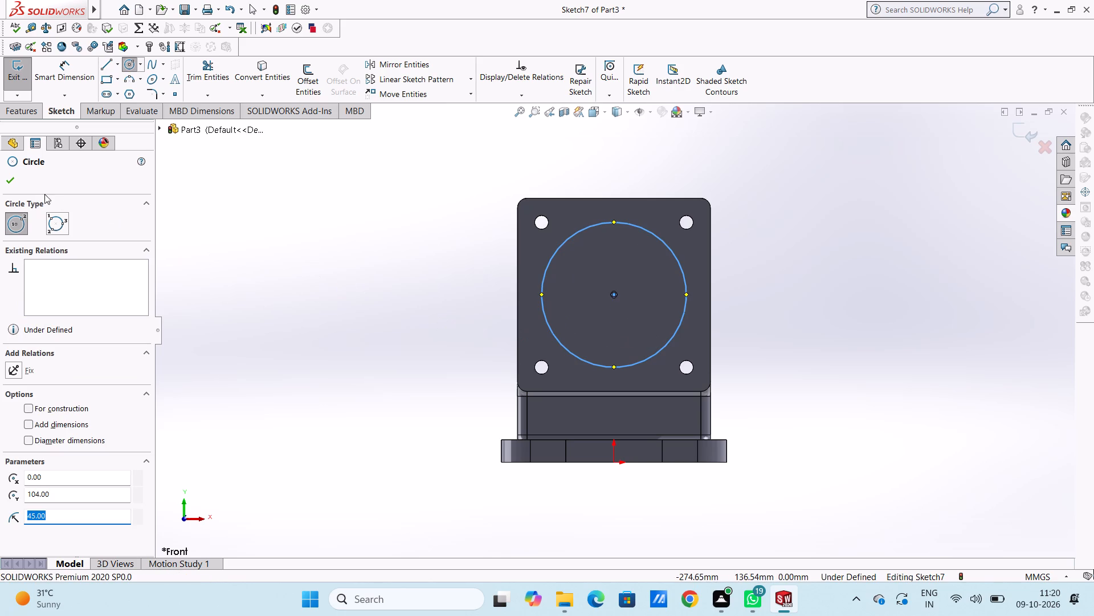
click(16, 183)
Dimension the diameter of the new circle on the upright block's front face as 90 mm.
click(81, 71)
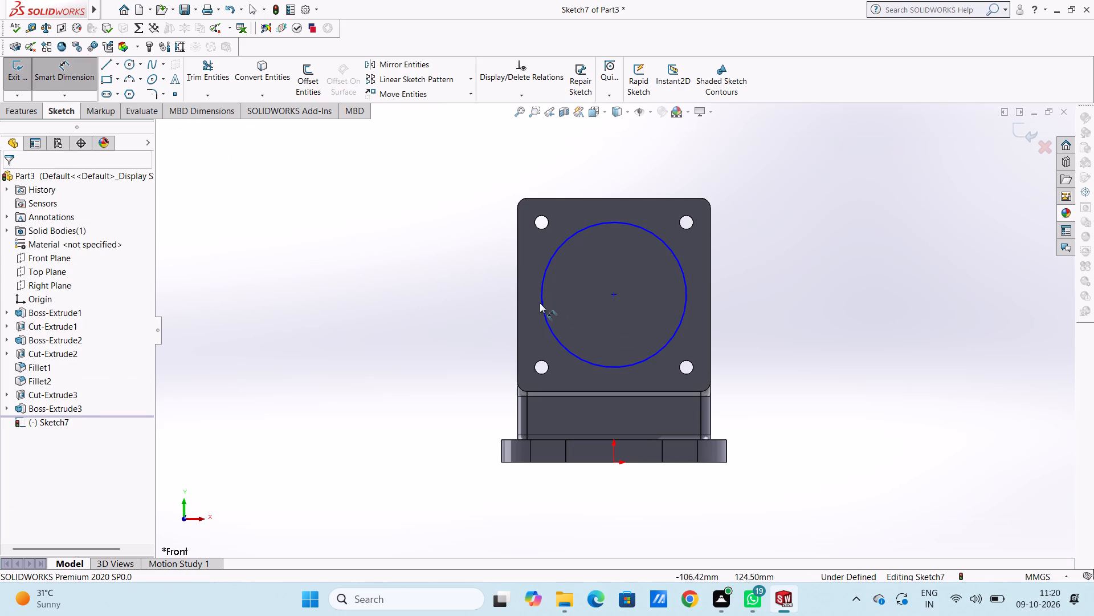
click(544, 316)
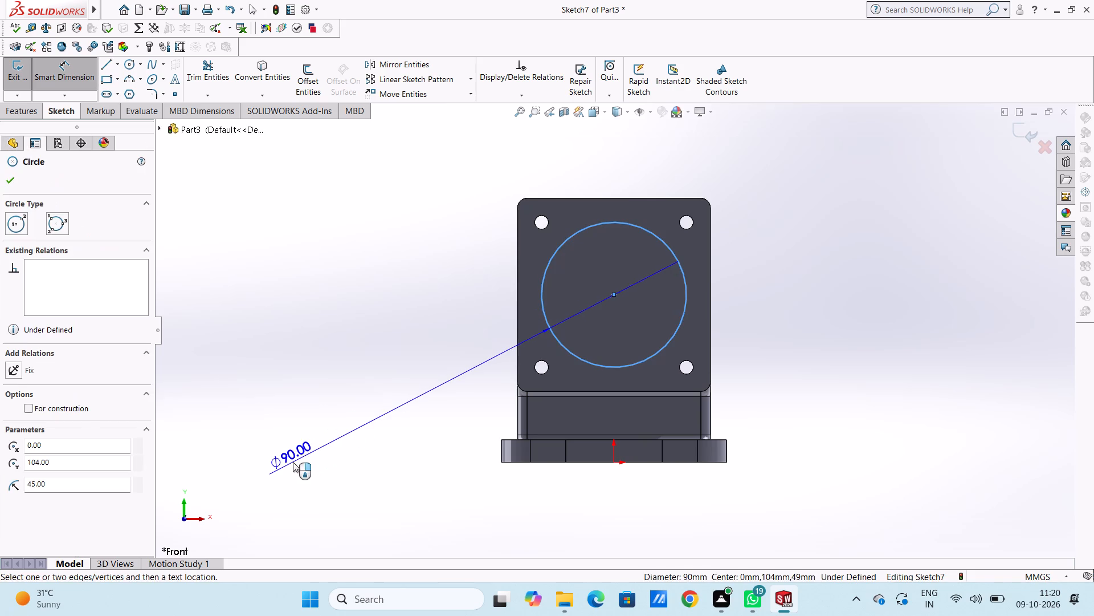
click(293, 462)
click(243, 443)
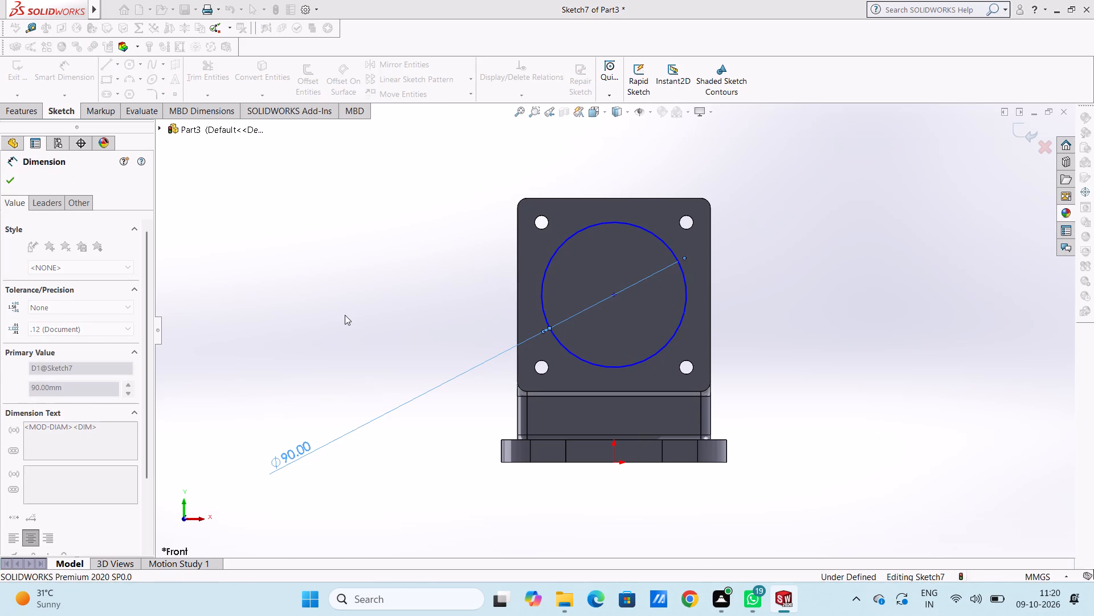
click(345, 315)
key(Escape)
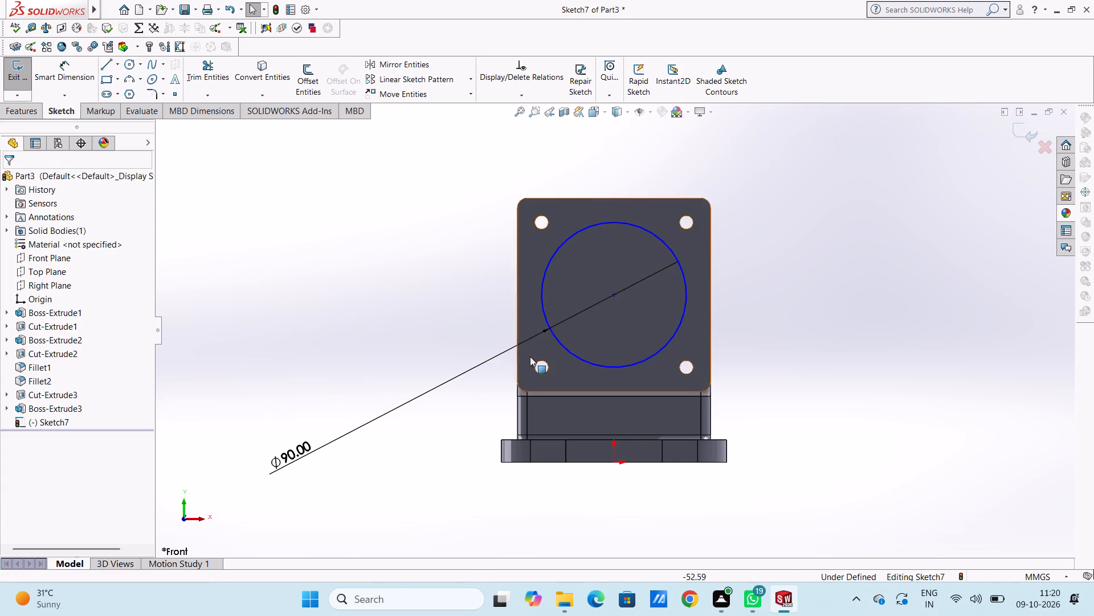
Constrain the circle's centre with a vertical relation to the origin and a horizontal relation to the midpoint of the block's left edge.
click(615, 295)
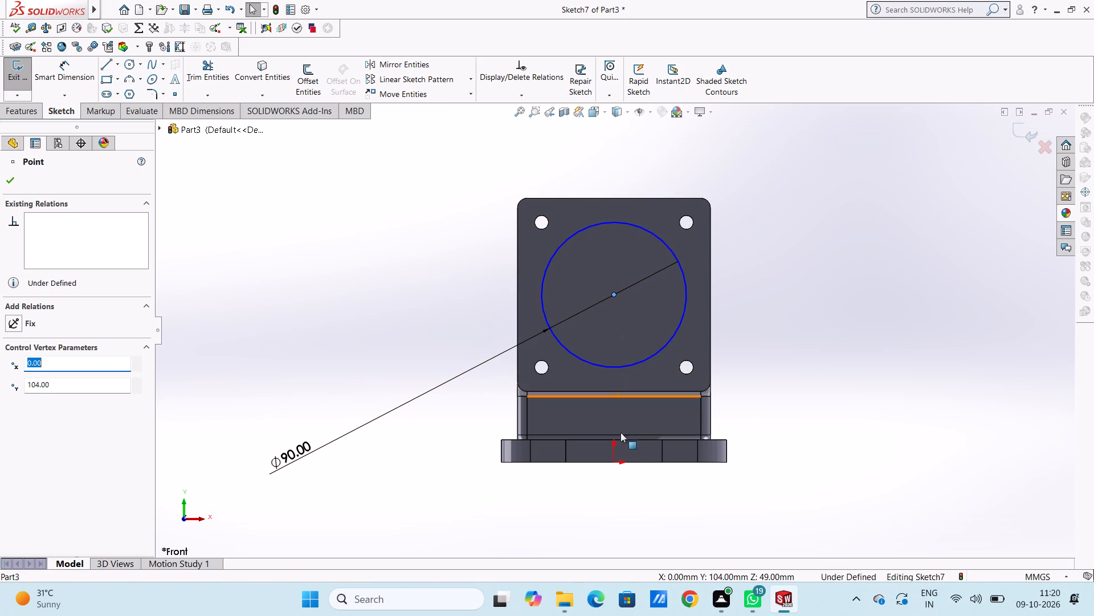
ctrl+click(614, 464)
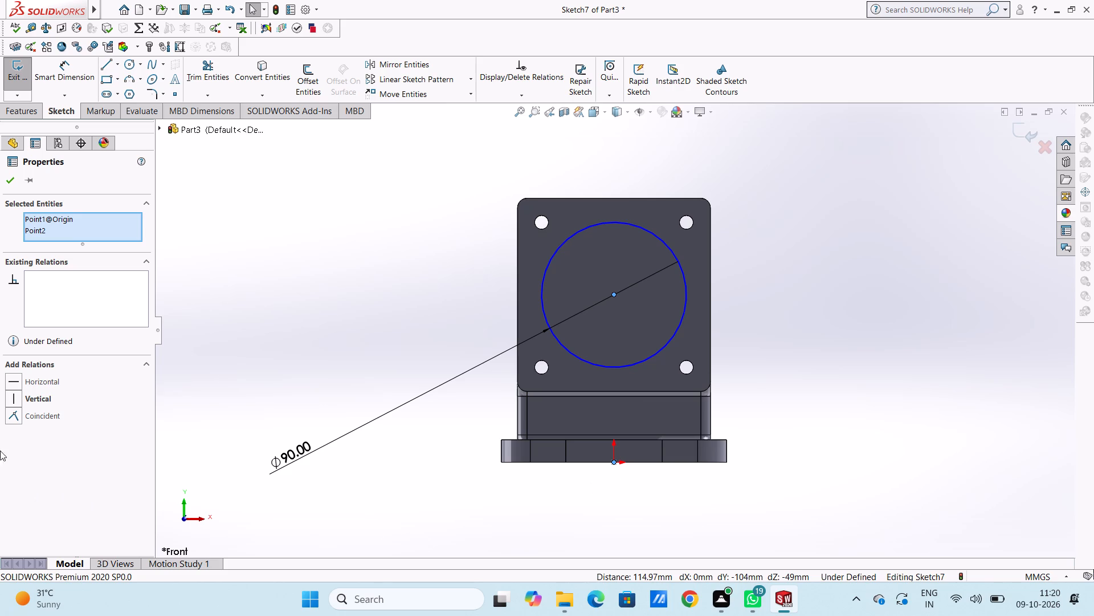
click(13, 396)
click(302, 291)
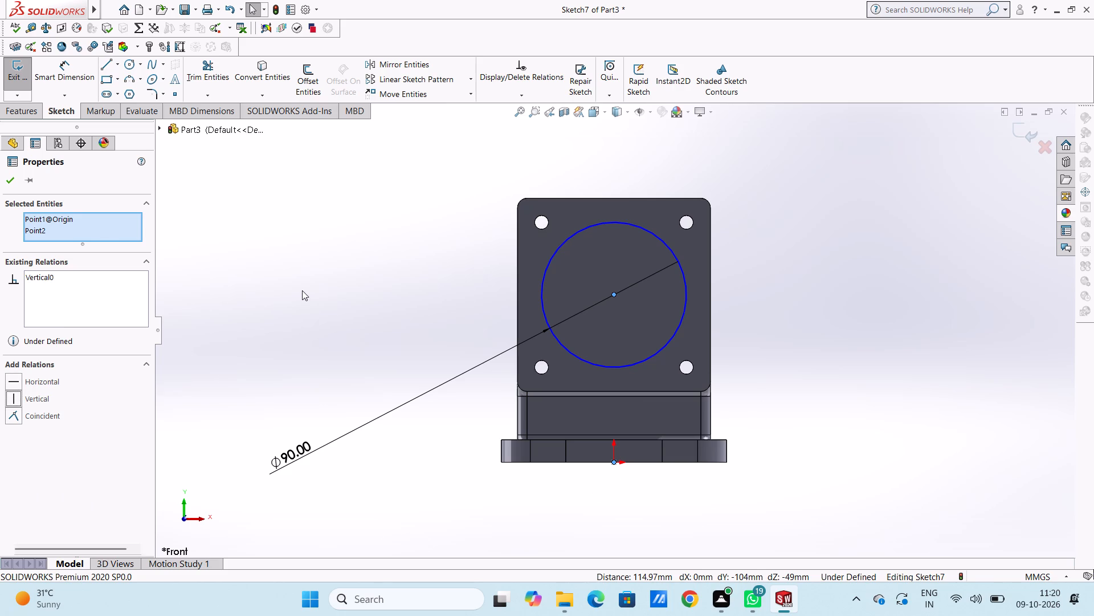
click(81, 75)
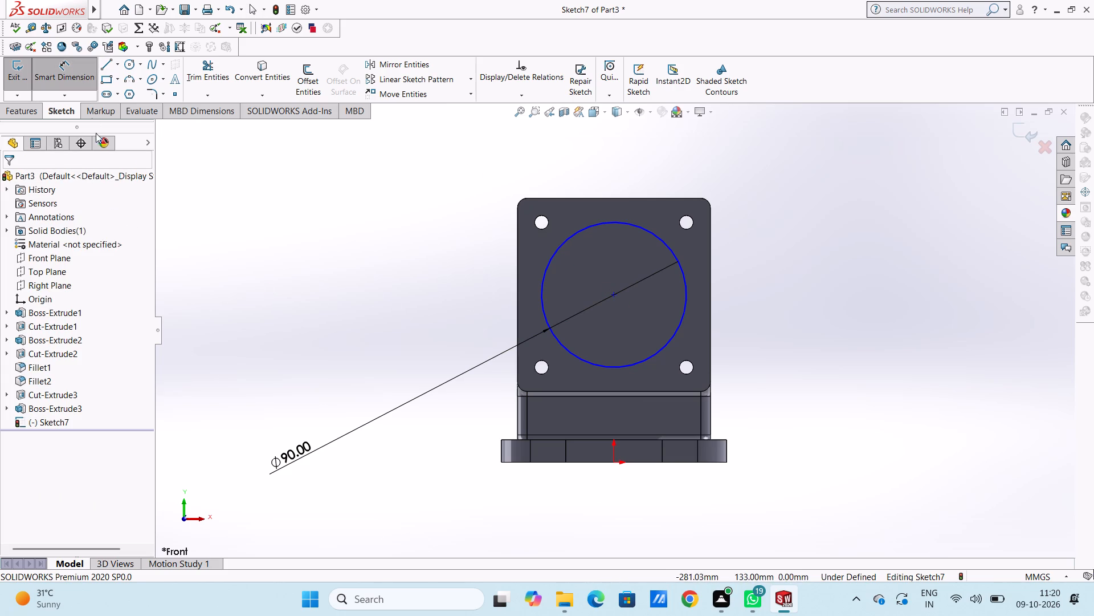
click(81, 80)
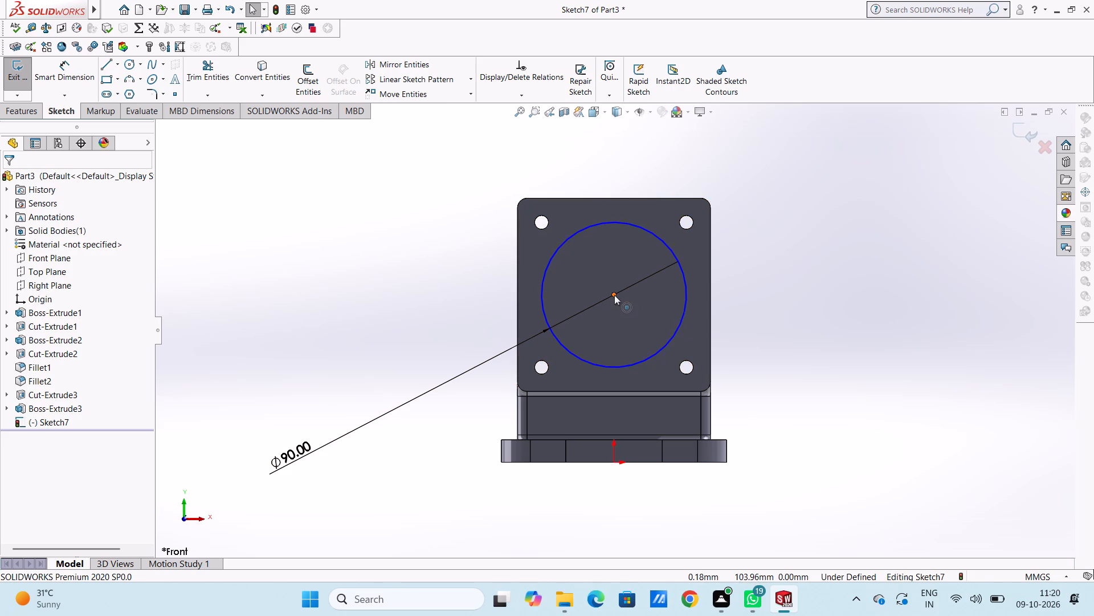
ctrl+click(614, 294)
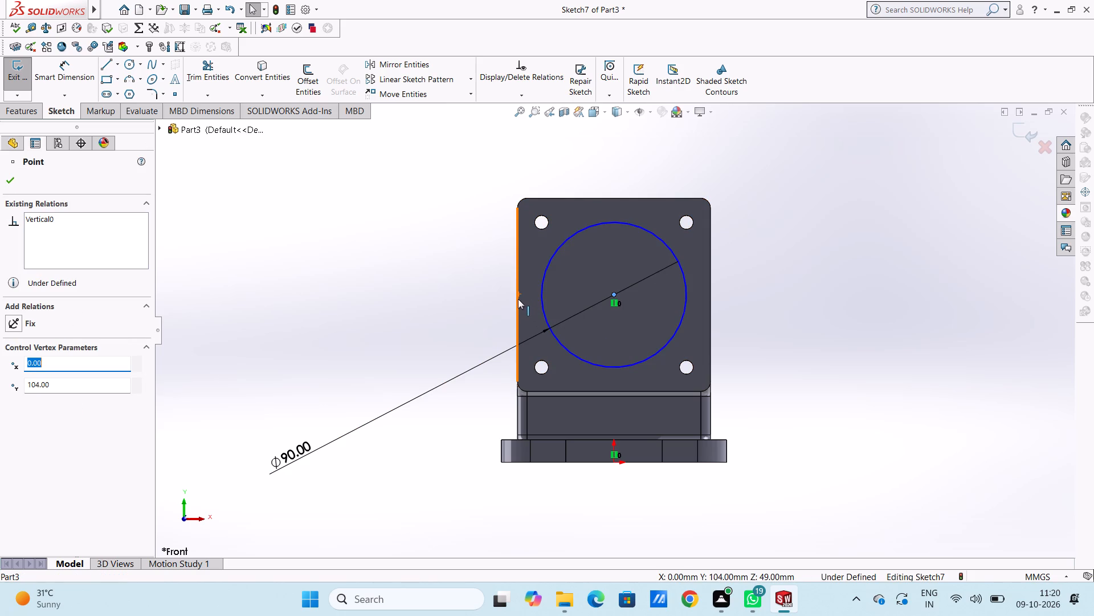
ctrl+click(517, 295)
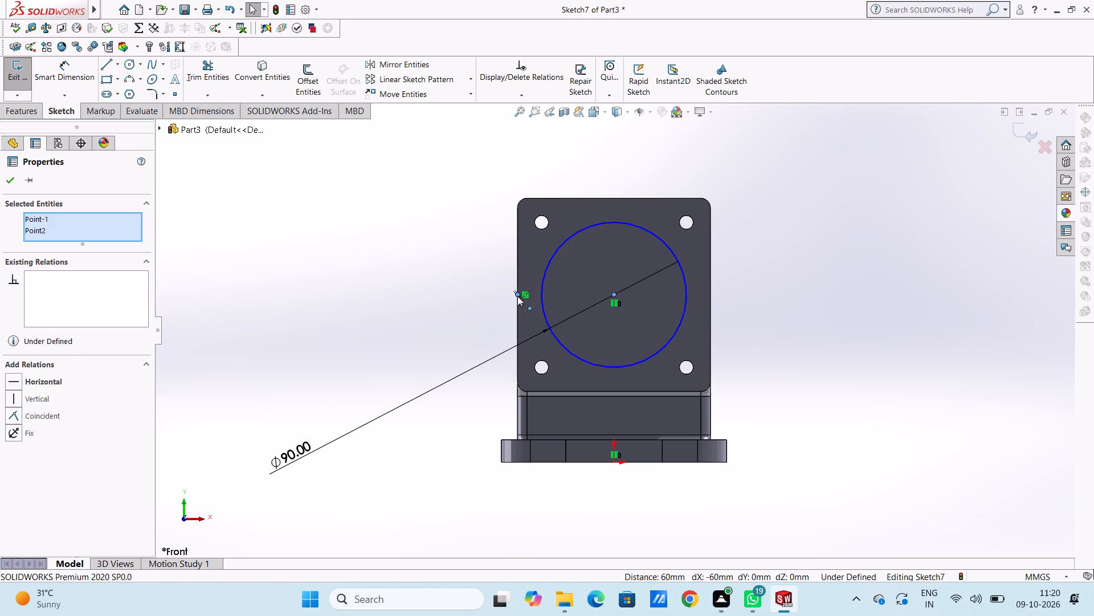
click(12, 379)
click(339, 313)
Extrude-cut the 90 mm circle as a blind recess 16 mm deep into the upright block.
middle_drag(460, 221, 430, 249)
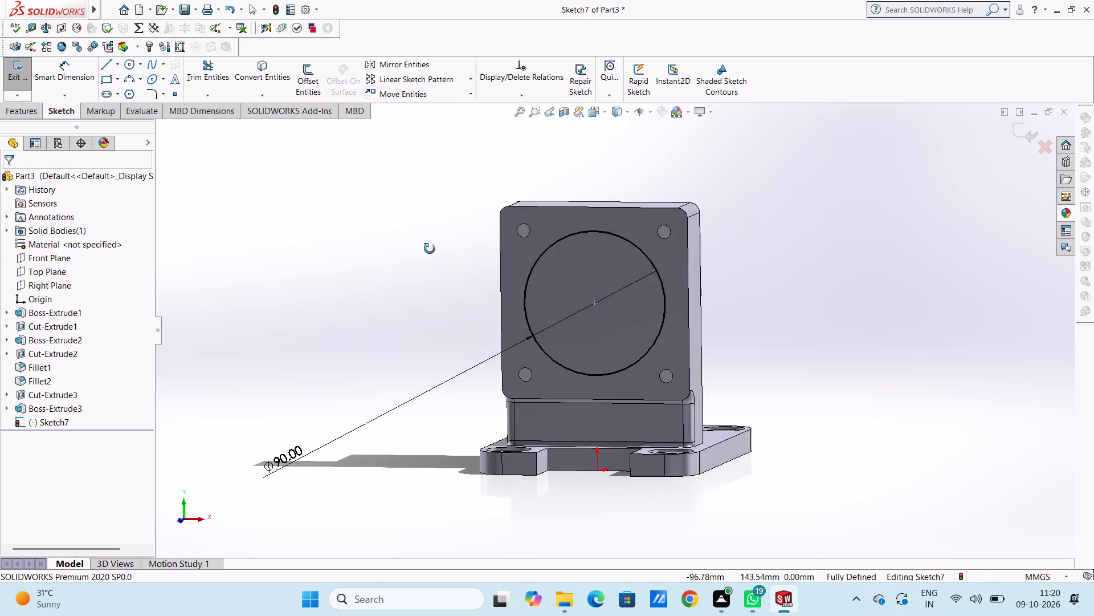
middle_drag(430, 249, 383, 299)
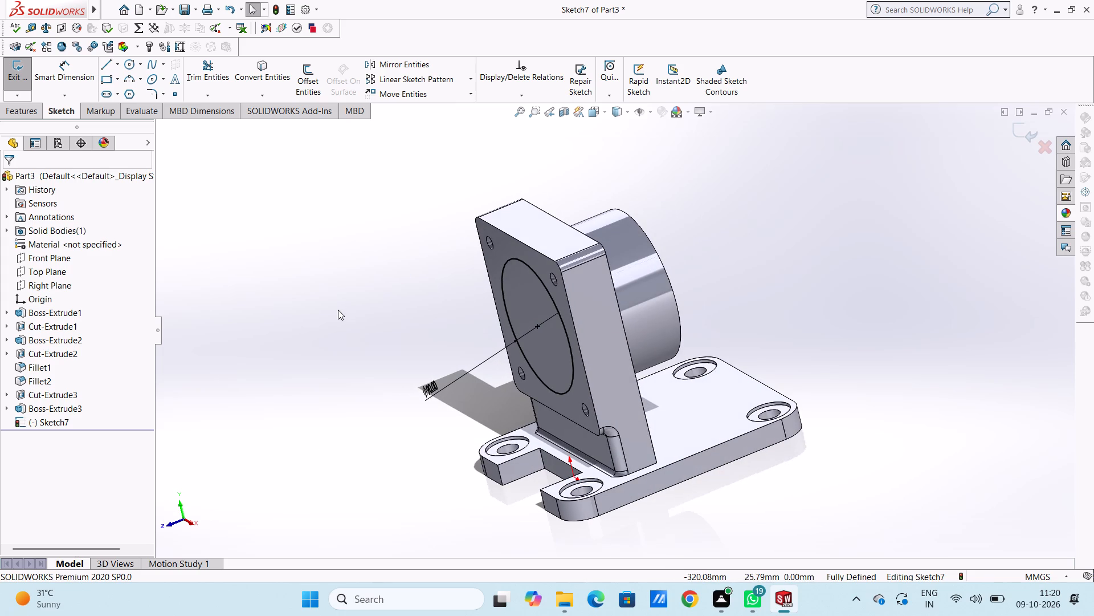
click(27, 115)
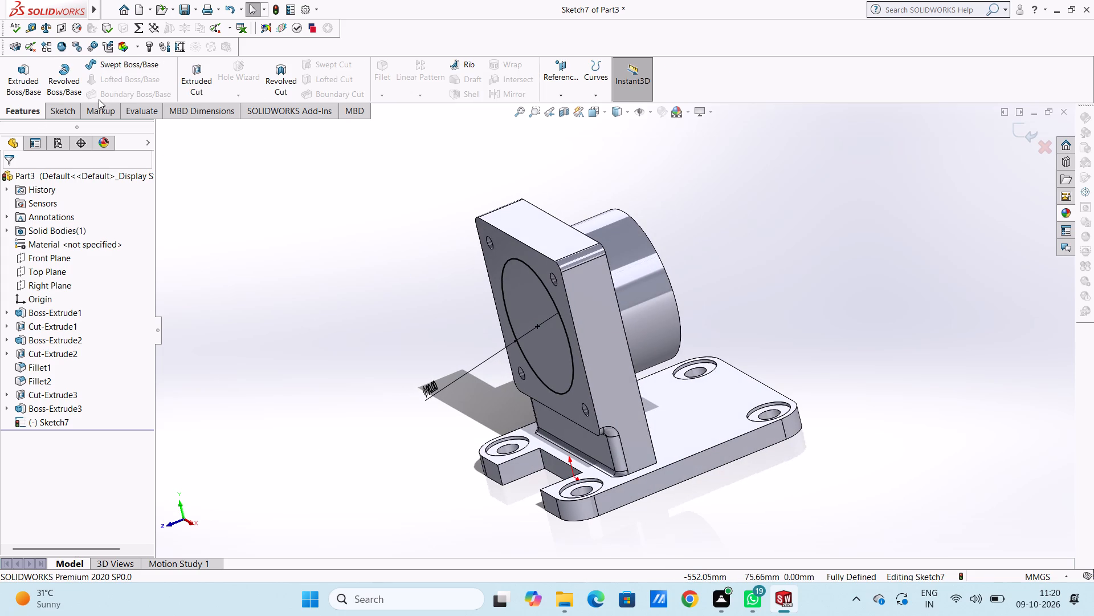
click(194, 74)
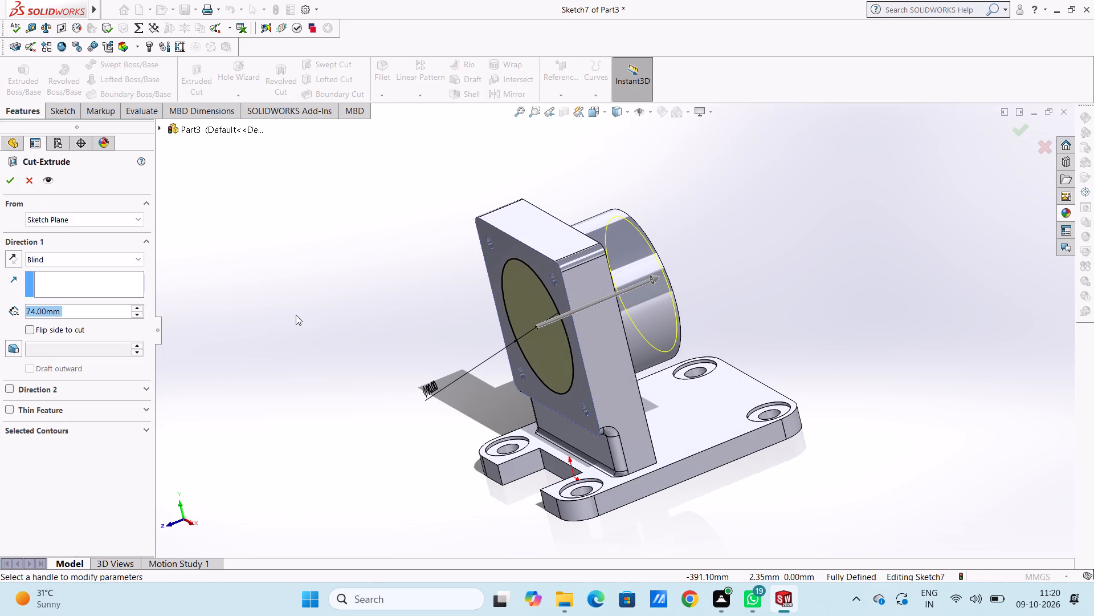
text(16)
key(Return)
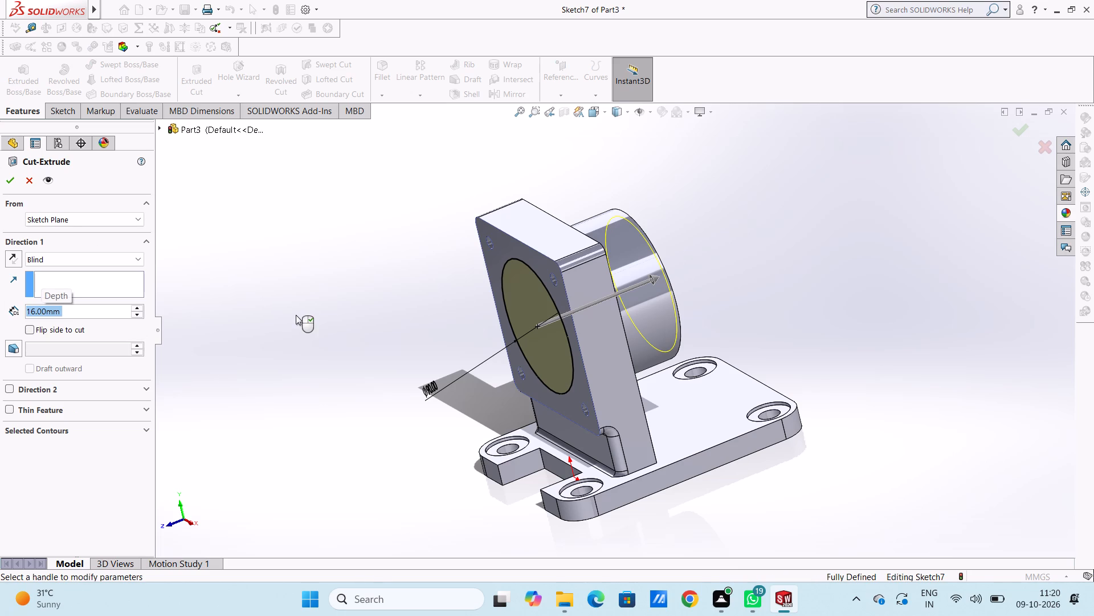
click(7, 180)
click(331, 289)
middle_drag(349, 362, 349, 358)
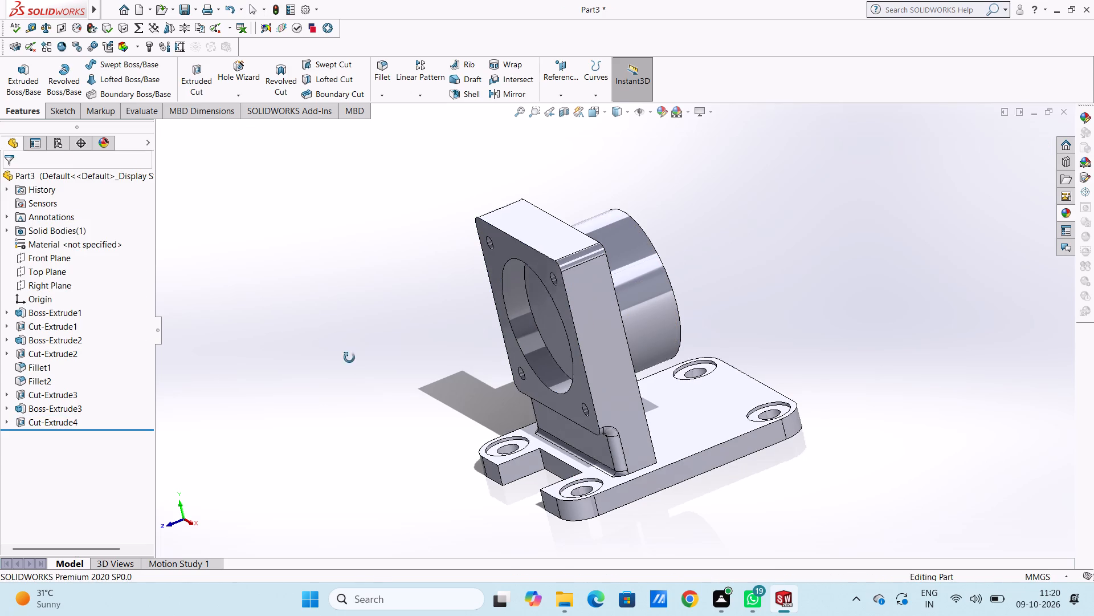
middle_drag(349, 358, 368, 318)
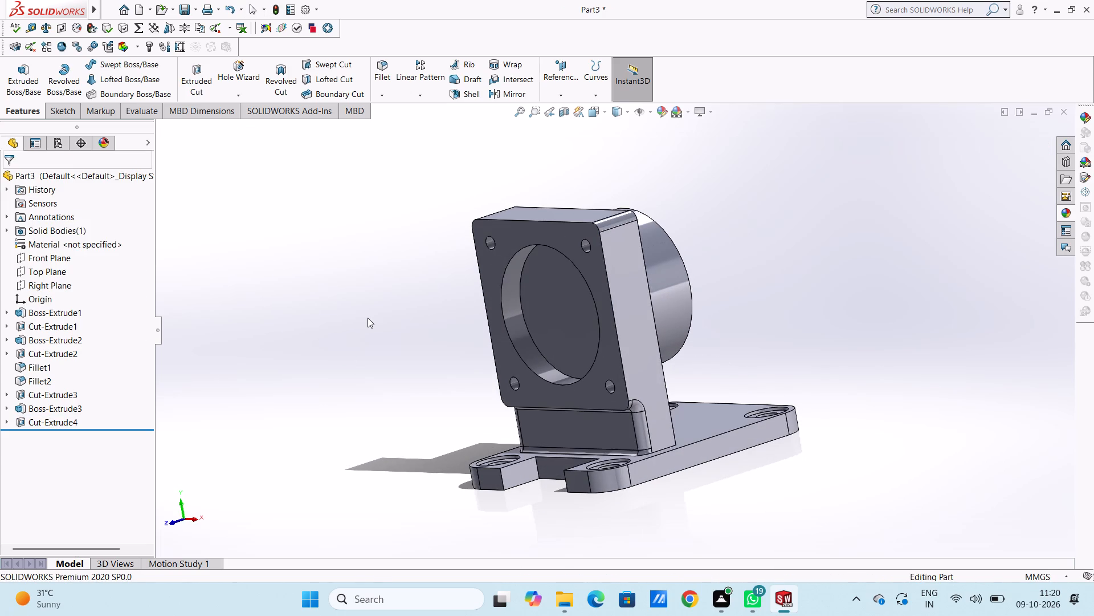
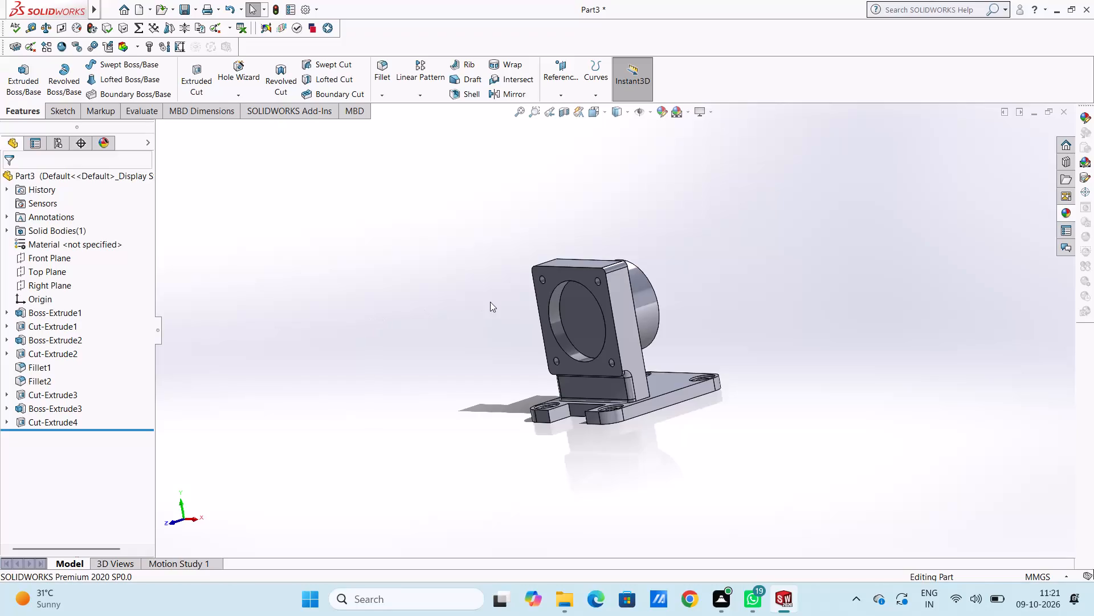
Start a sketch on the floor of the 90 mm recess and draw a concentric circle of about 29.6 mm radius.
middle_drag(686, 280, 602, 311)
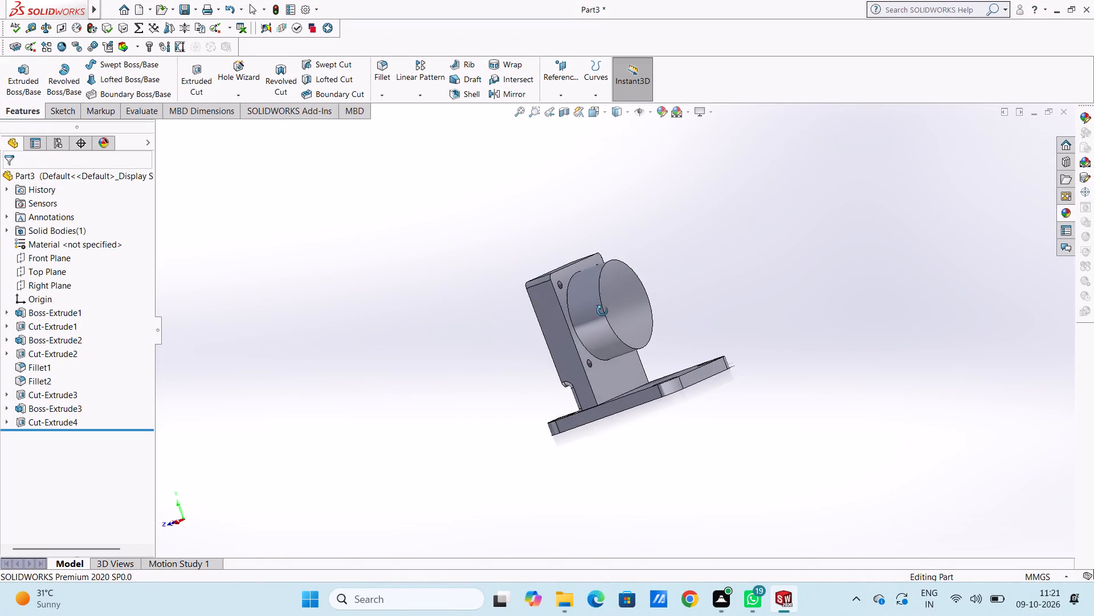
middle_drag(602, 311, 677, 289)
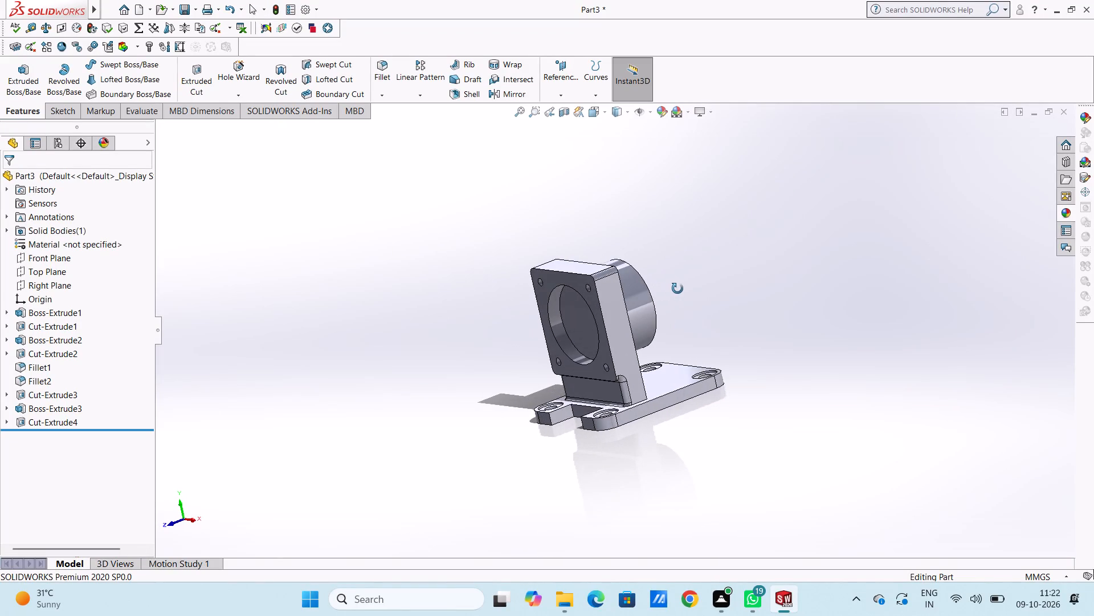
middle_drag(677, 289, 681, 288)
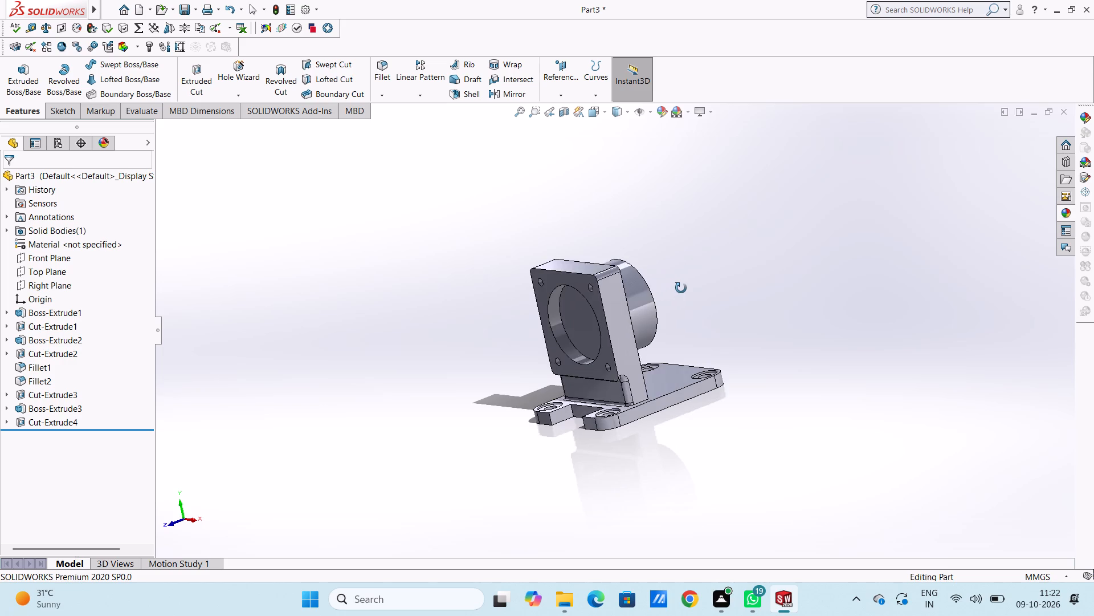
middle_drag(681, 288, 708, 285)
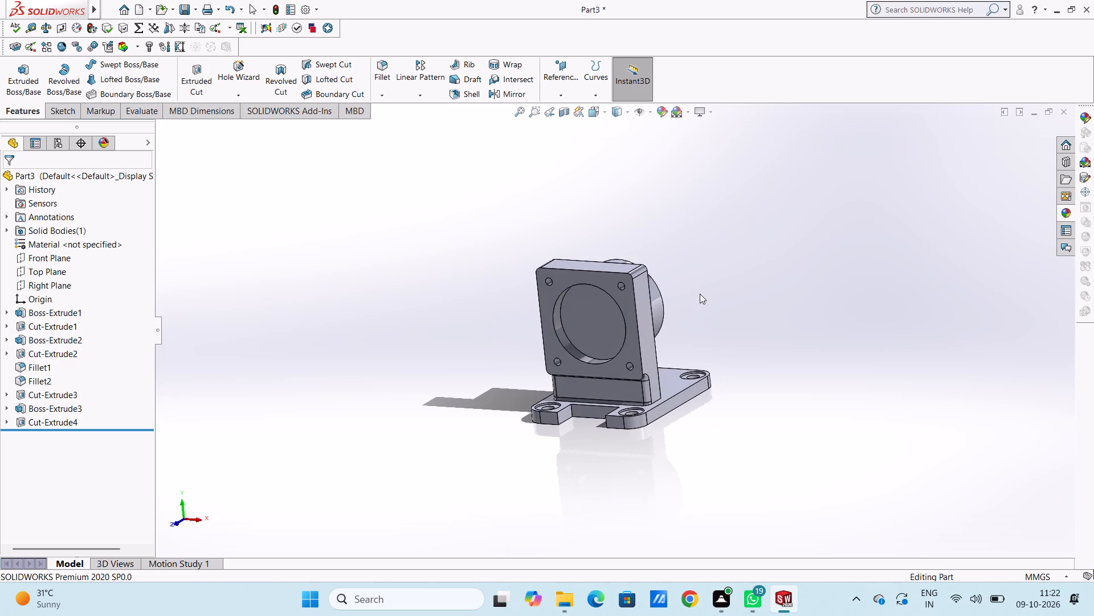
key(ctrl+1)
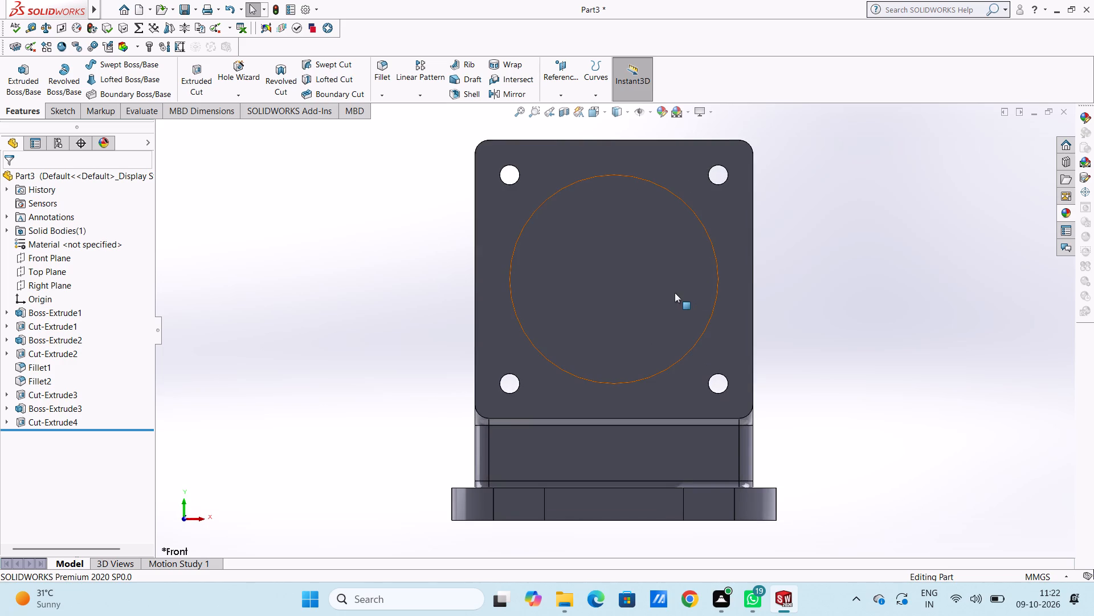
click(625, 289)
click(673, 262)
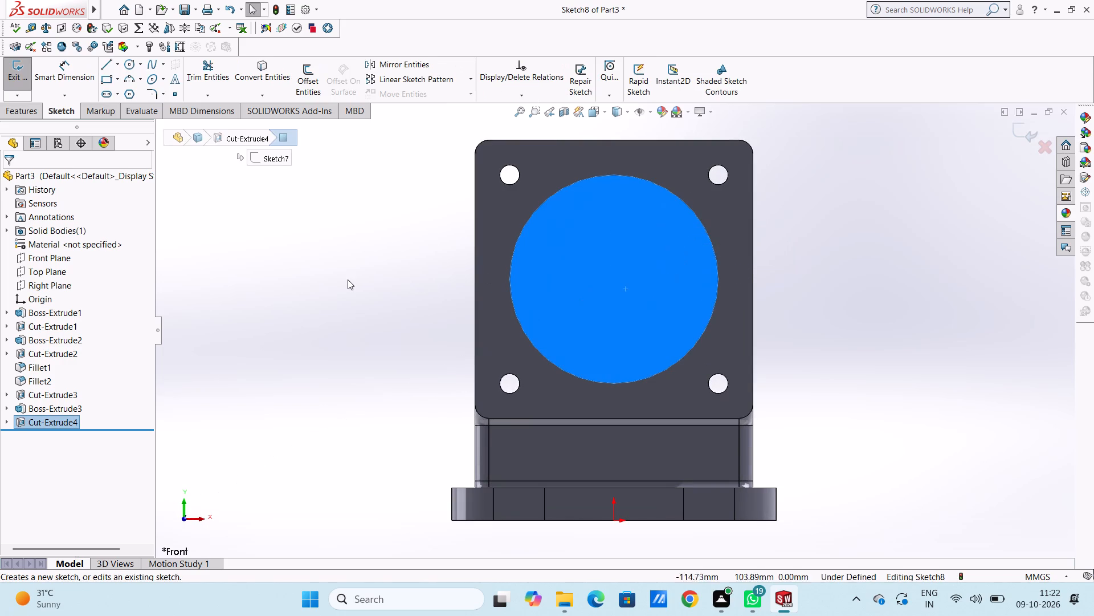
click(348, 279)
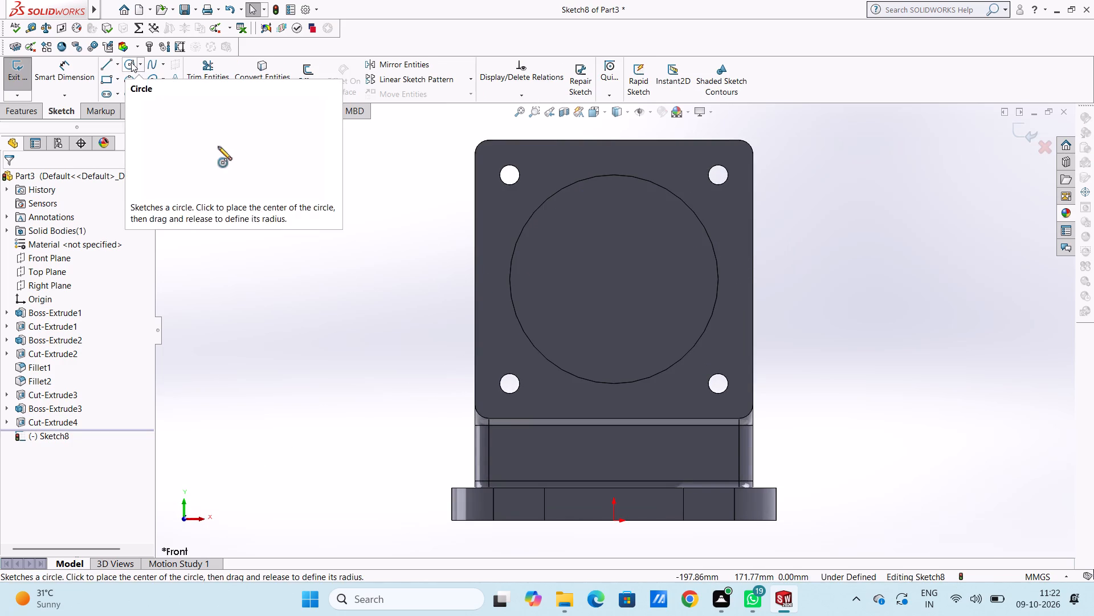
click(131, 62)
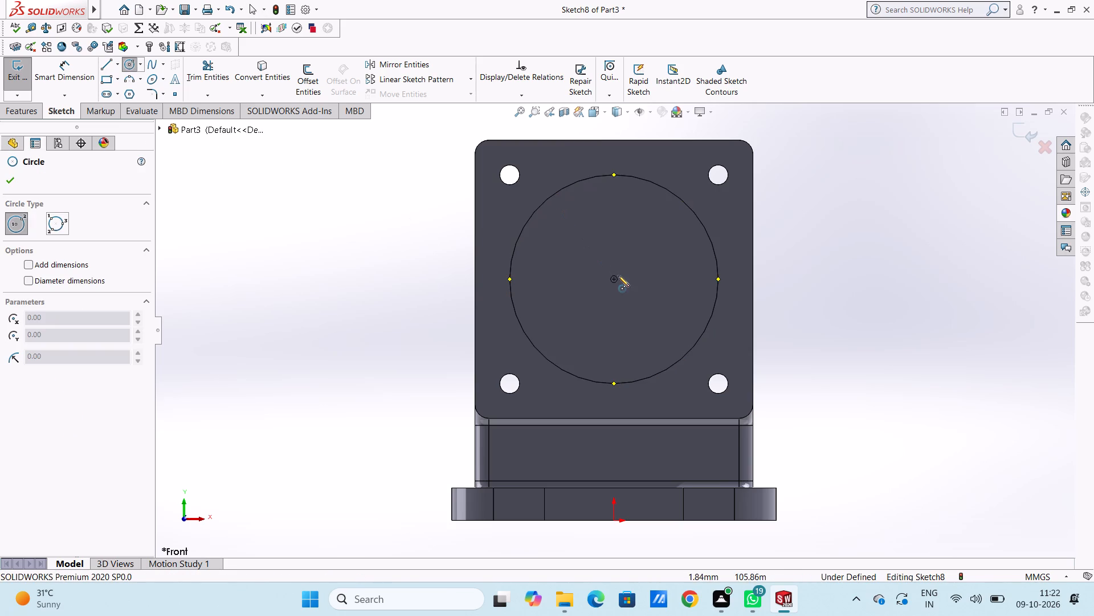
click(614, 279)
click(662, 328)
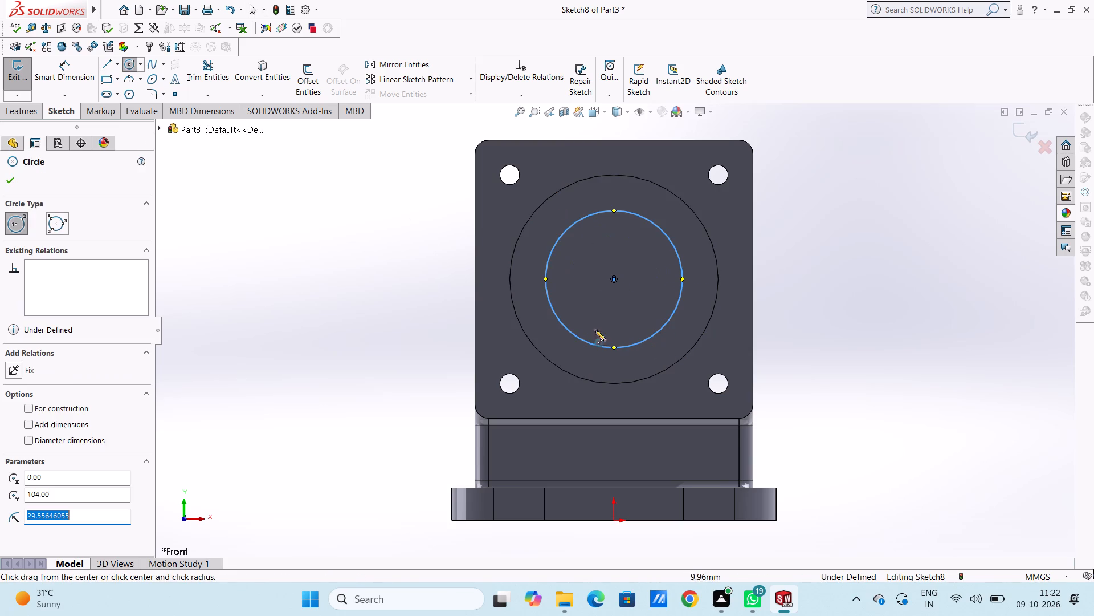
click(13, 182)
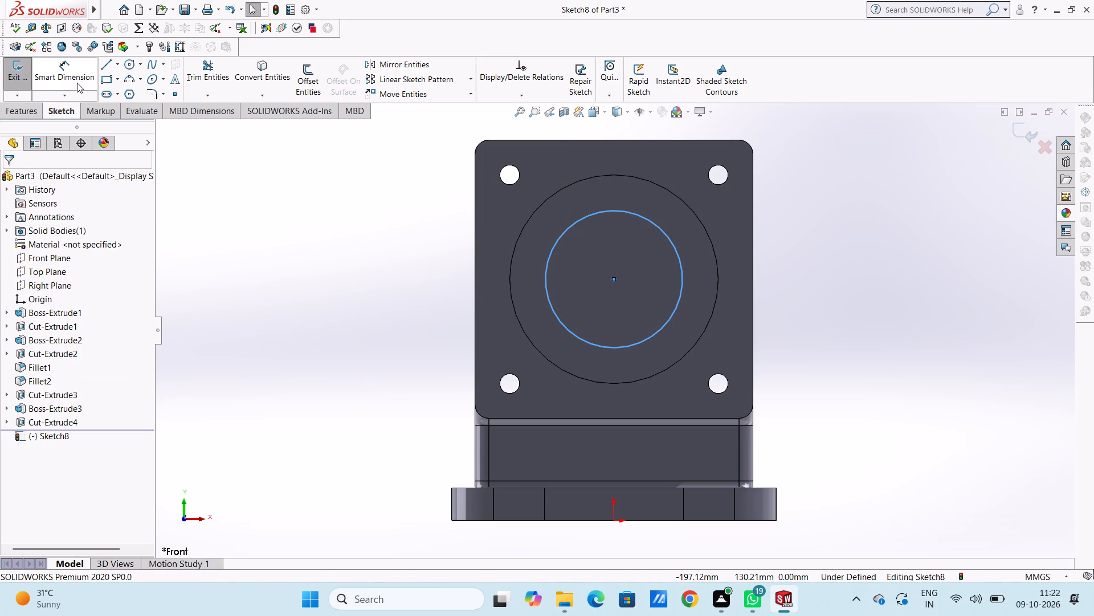
Dimension the diameter of the new circle on the recess floor as 95 mm.
click(76, 75)
click(544, 284)
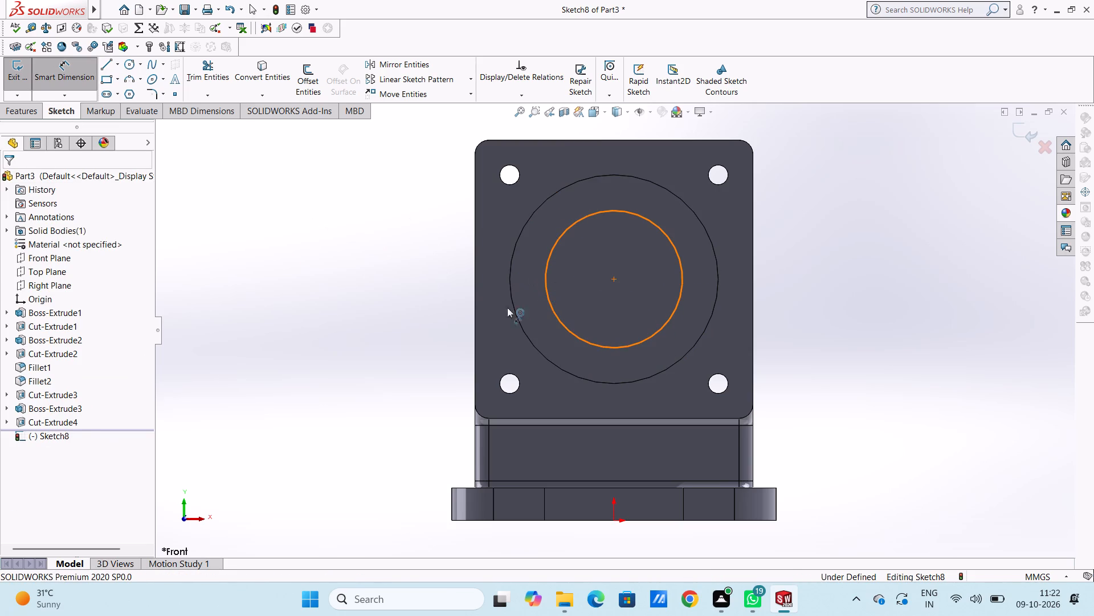
click(362, 389)
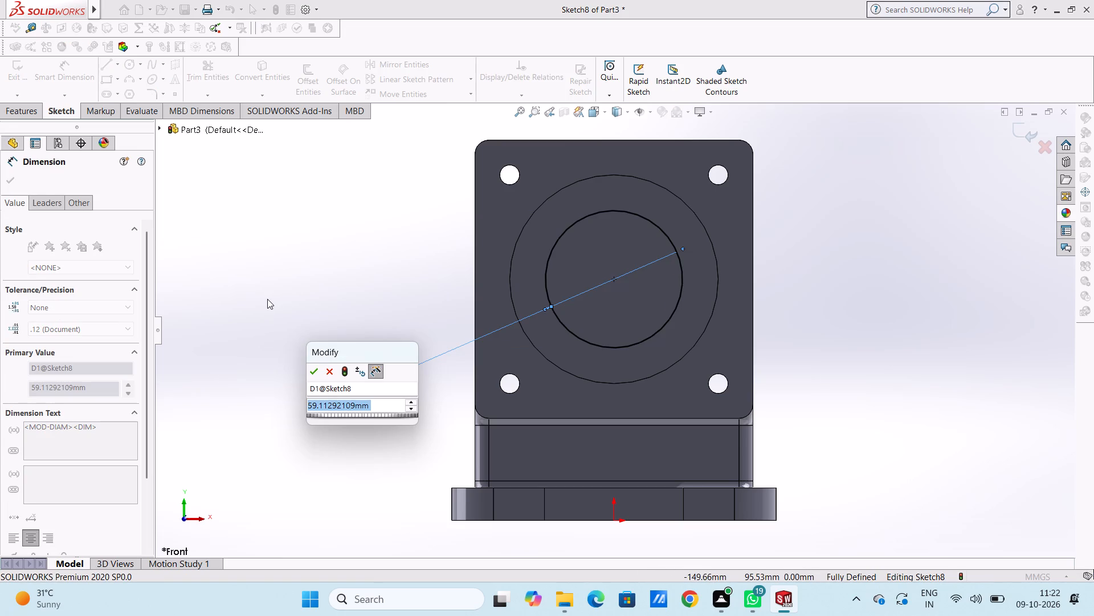
text(95)
key(Return)
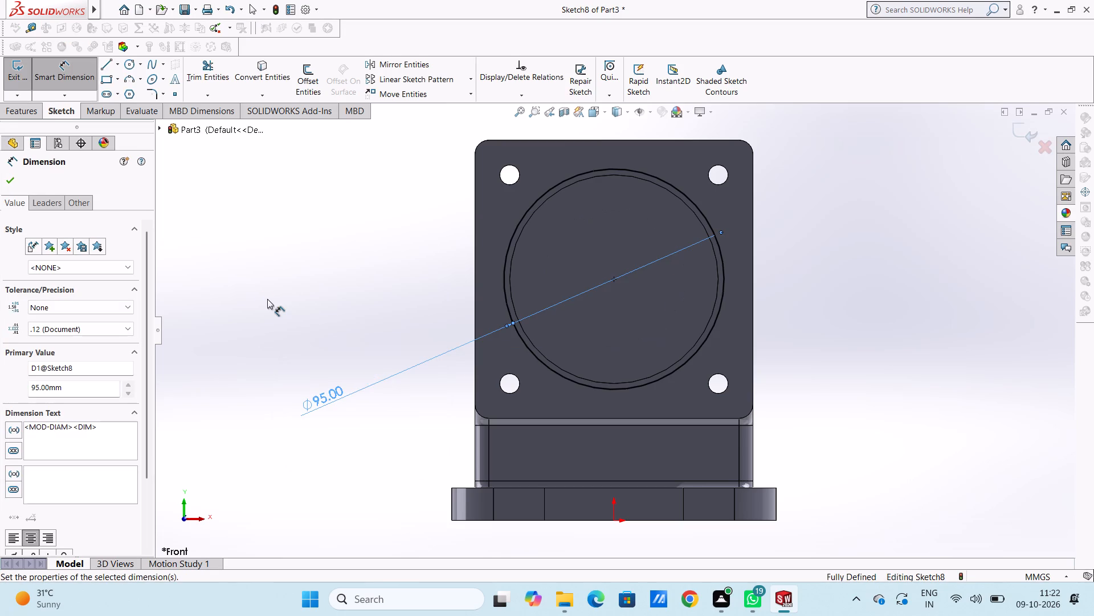
scroll(267, 299, up, 3)
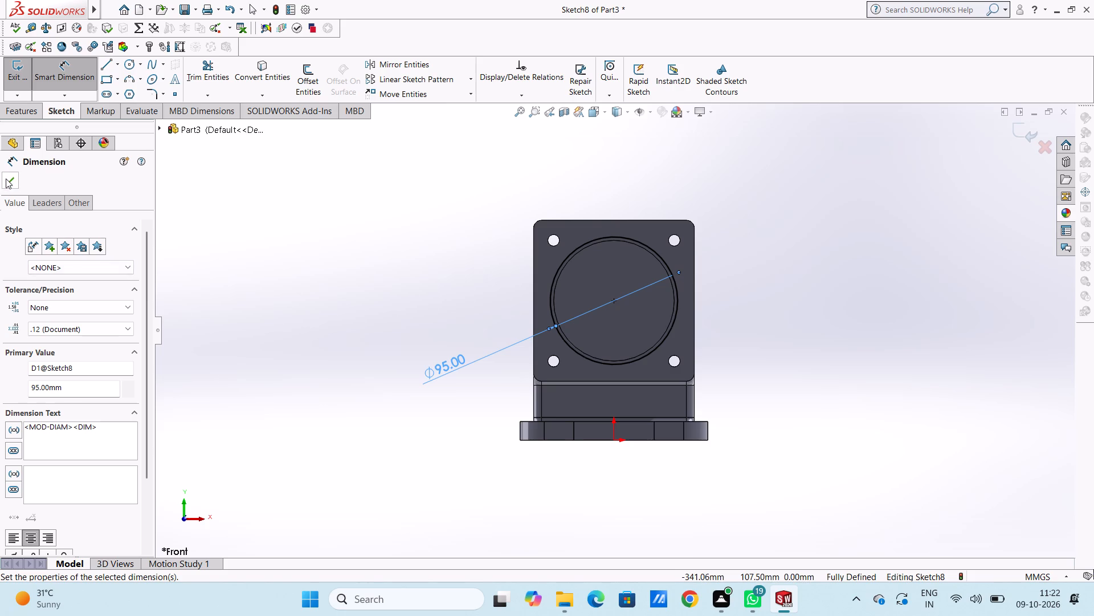
drag(6, 179, 10, 184)
click(280, 248)
Extrude-cut the 95 mm circle as a blind cavity 48 mm deep, from the recess floor into the cylinder.
middle_drag(414, 230, 331, 303)
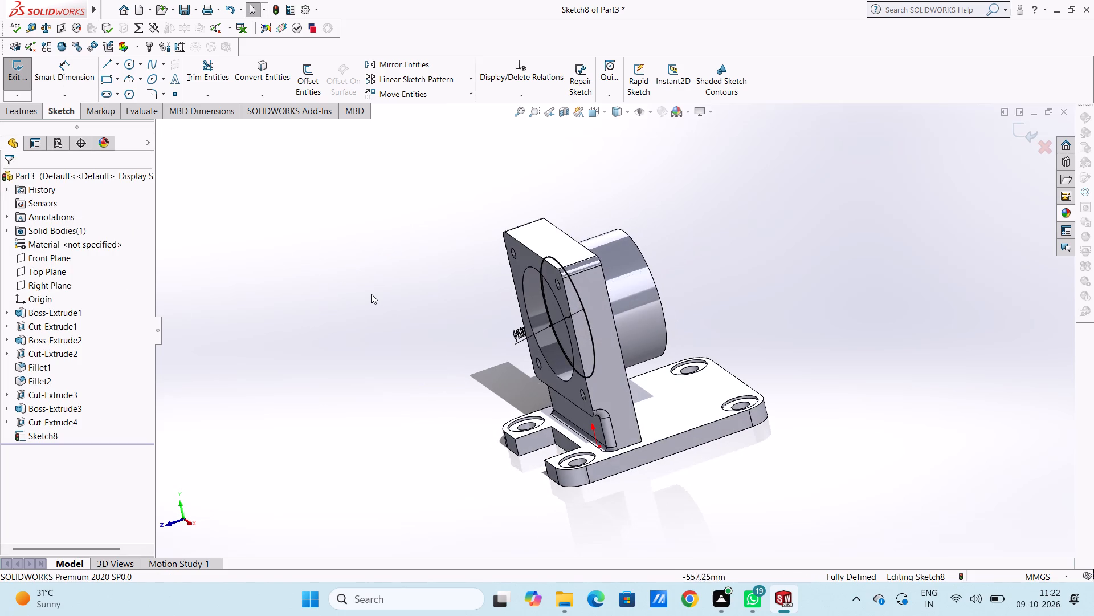
click(16, 115)
click(193, 74)
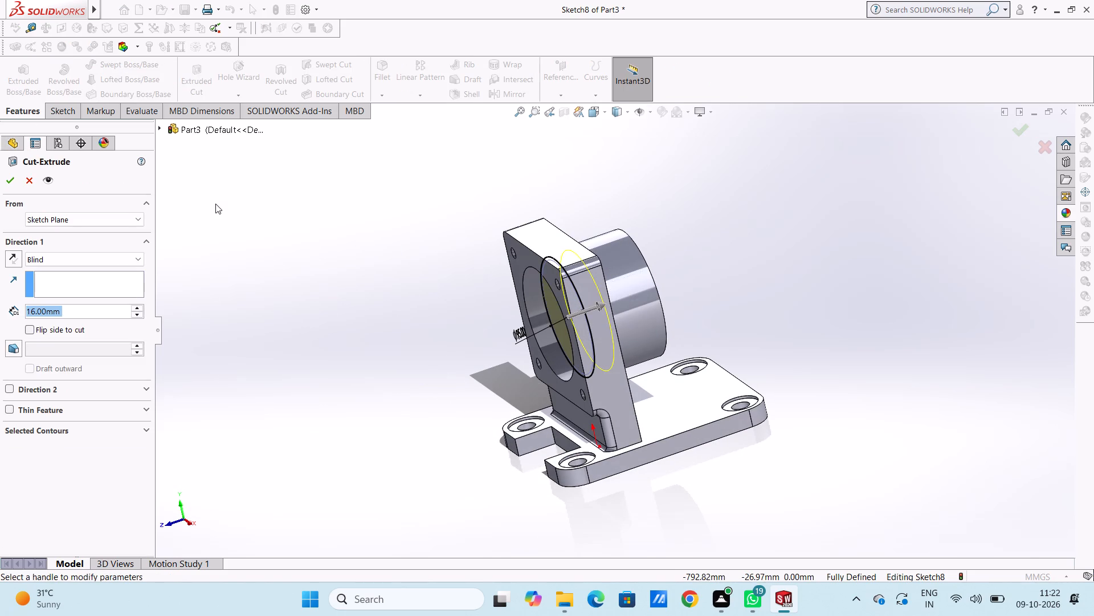
text(48)
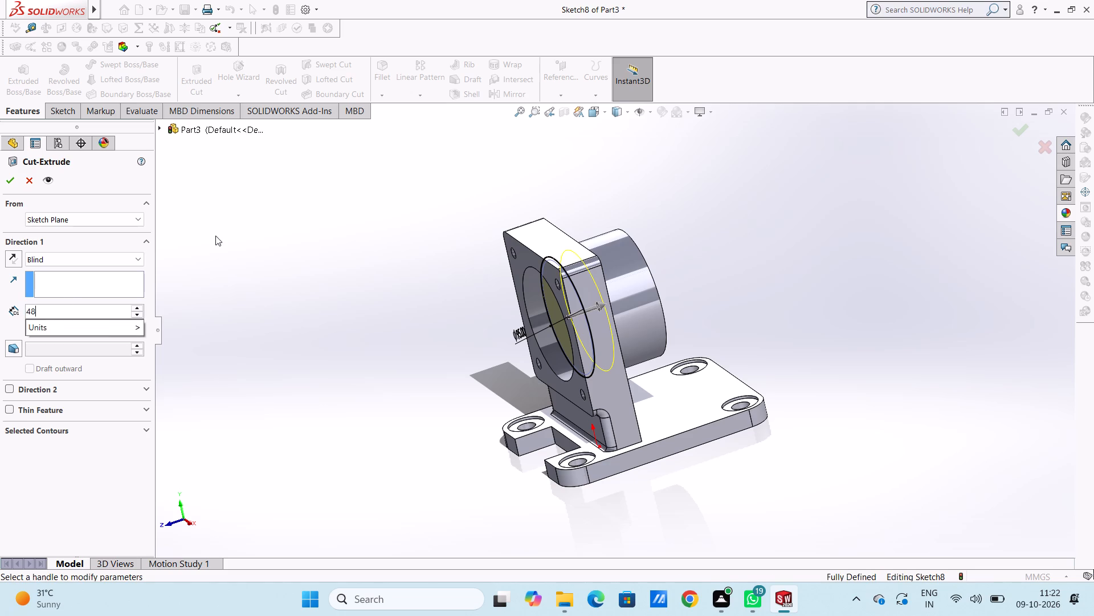
key(Return)
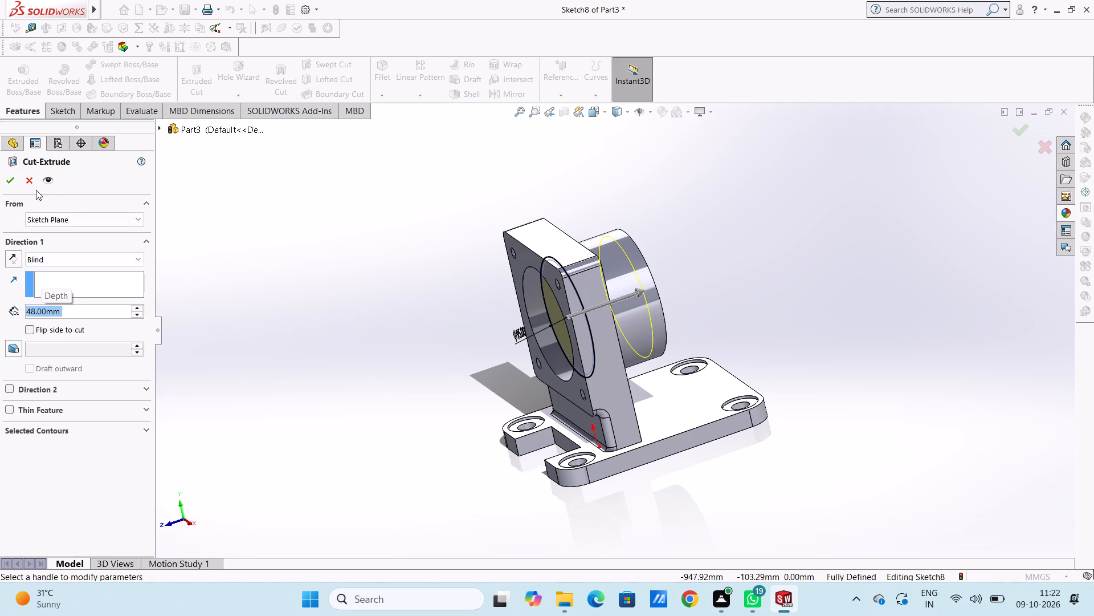
click(11, 184)
click(254, 281)
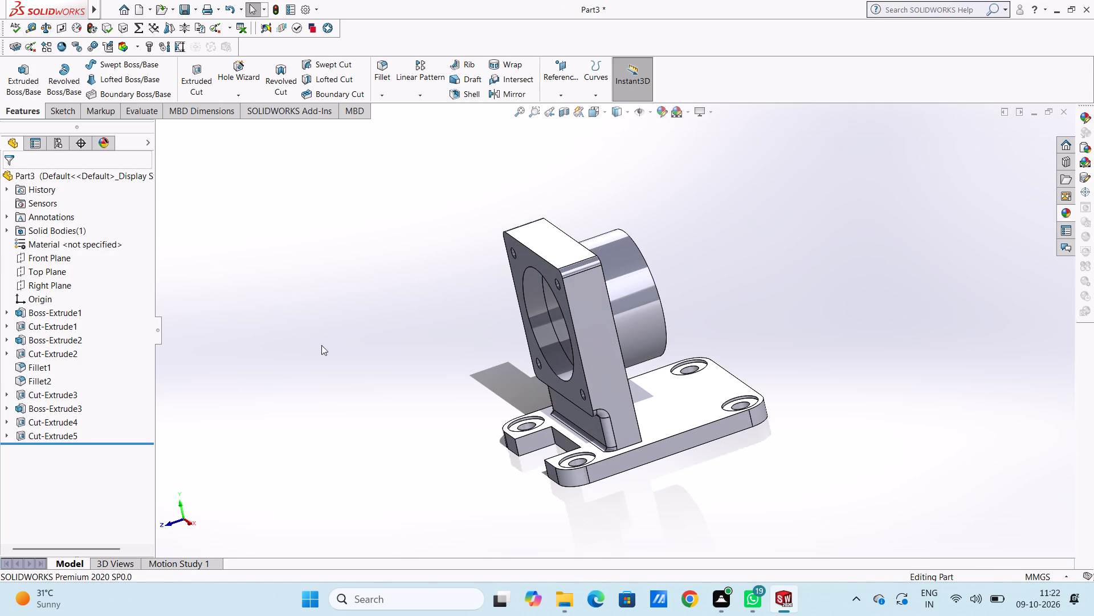
Start a sketch on the floor of the 95 mm cavity and draw a concentric circle of about 23.3 mm radius.
middle_drag(325, 350, 366, 265)
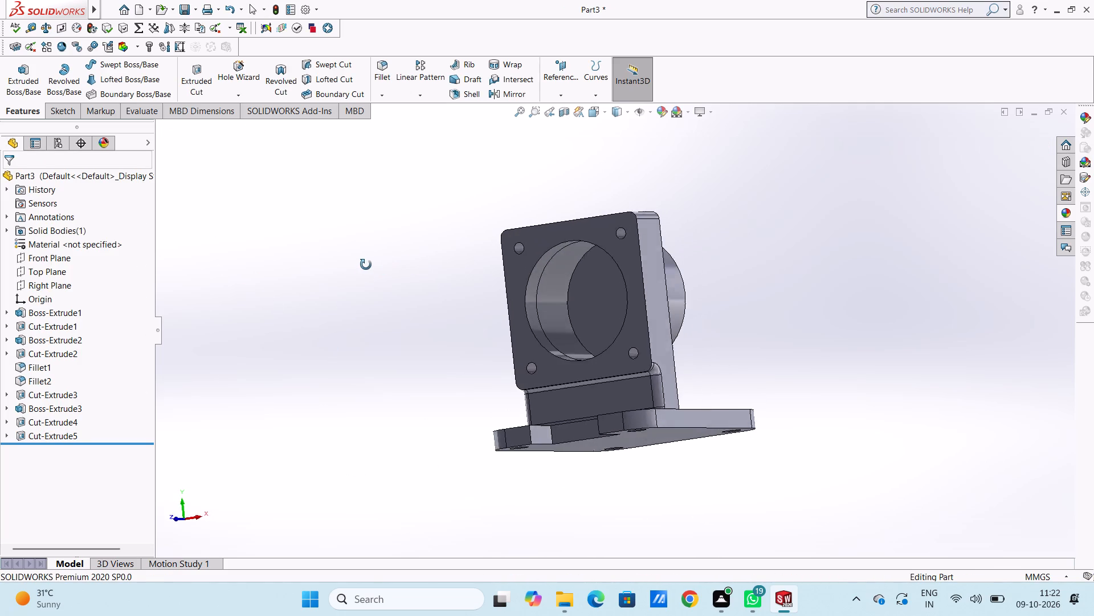
middle_drag(366, 265, 363, 301)
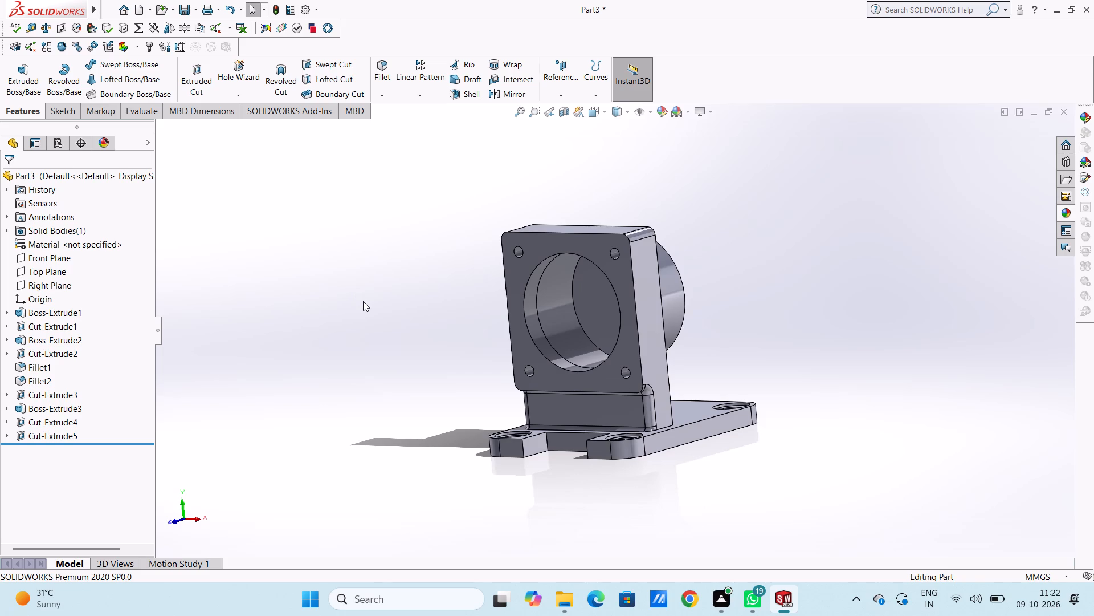
key(ctrl+1)
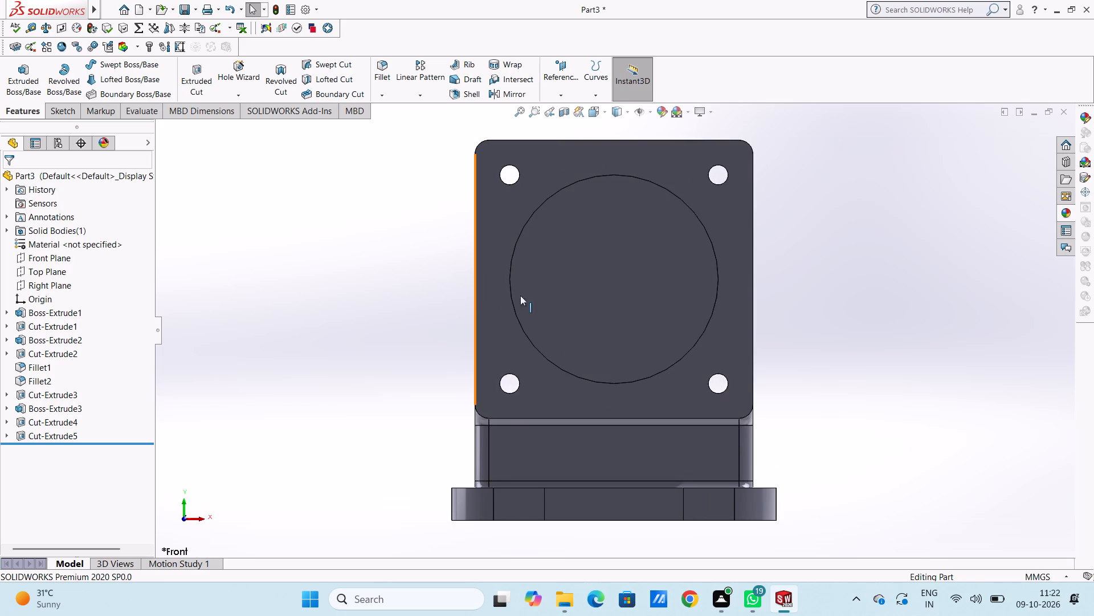
click(546, 299)
click(601, 266)
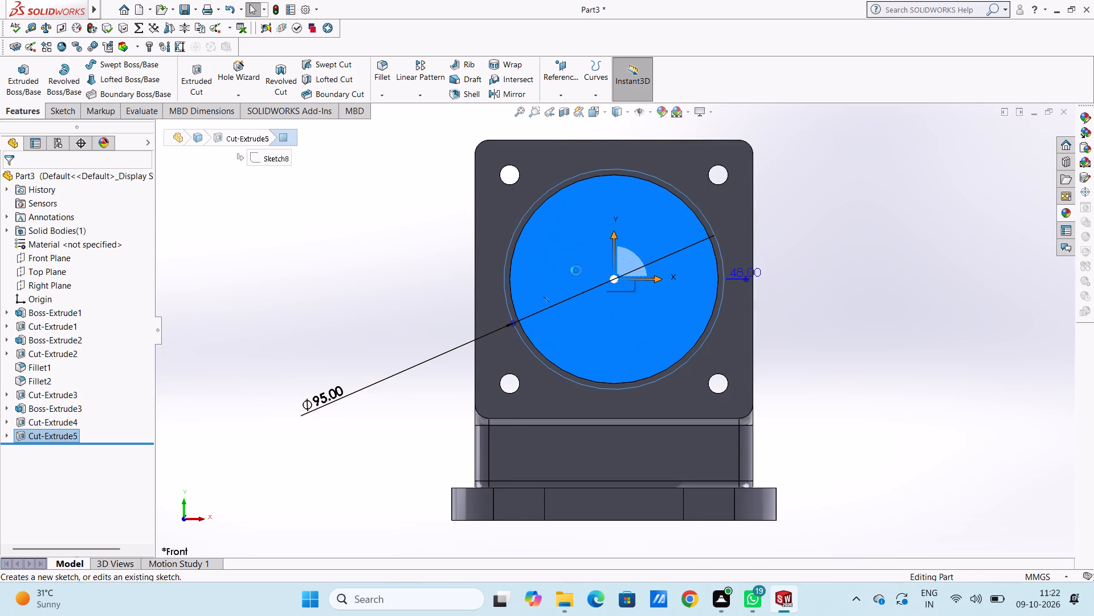
click(252, 284)
click(127, 65)
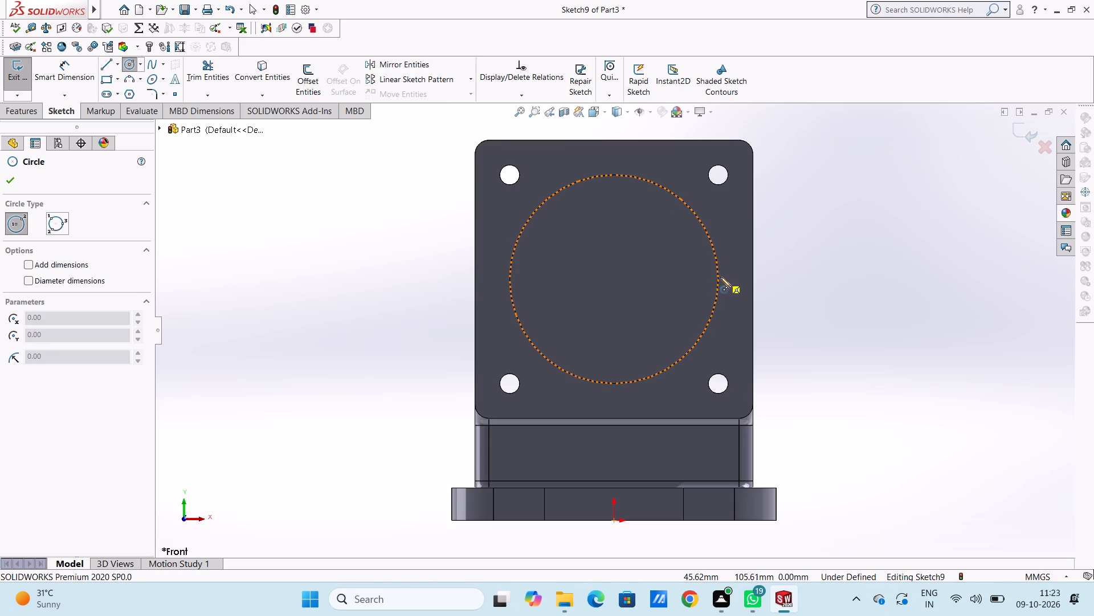
click(614, 280)
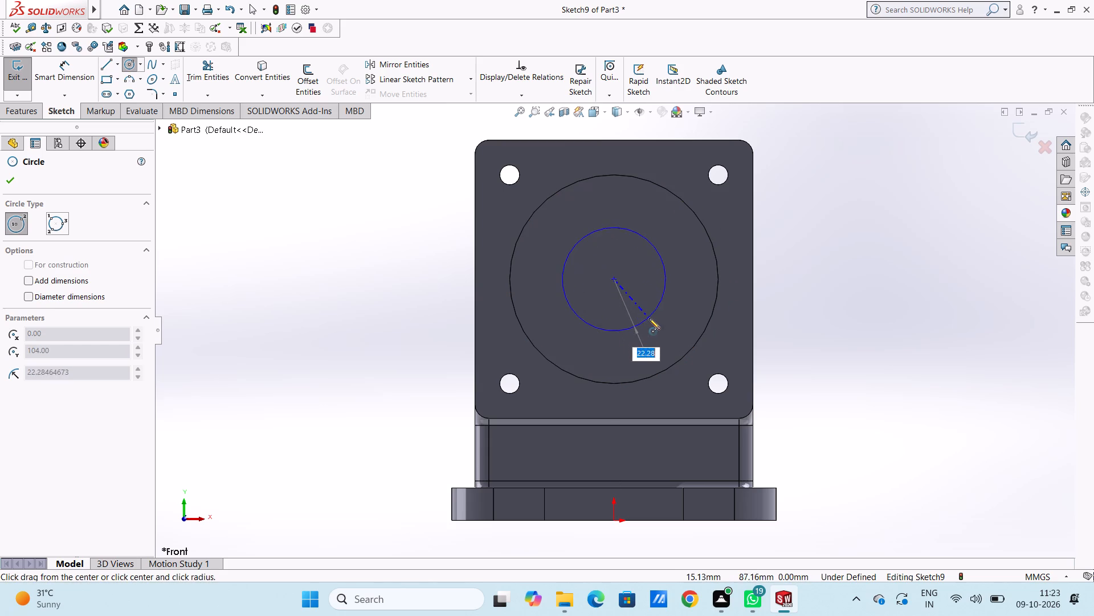
click(650, 320)
click(11, 181)
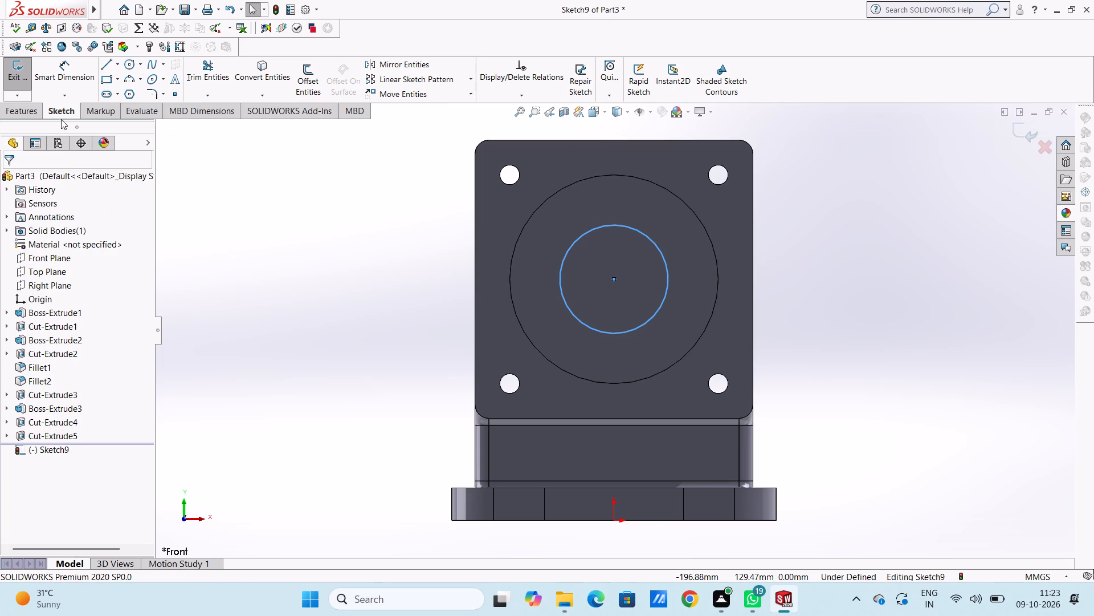
Dimension the diameter of the new circle on the cavity floor as 48 mm.
click(72, 82)
click(563, 294)
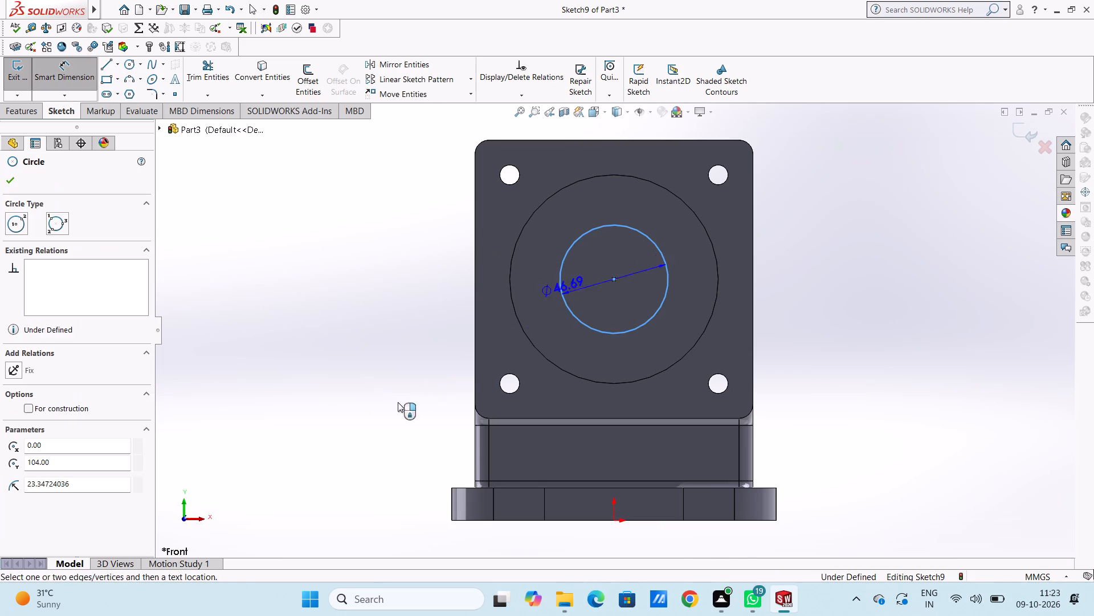
click(350, 414)
text(48)
key(Return)
click(370, 284)
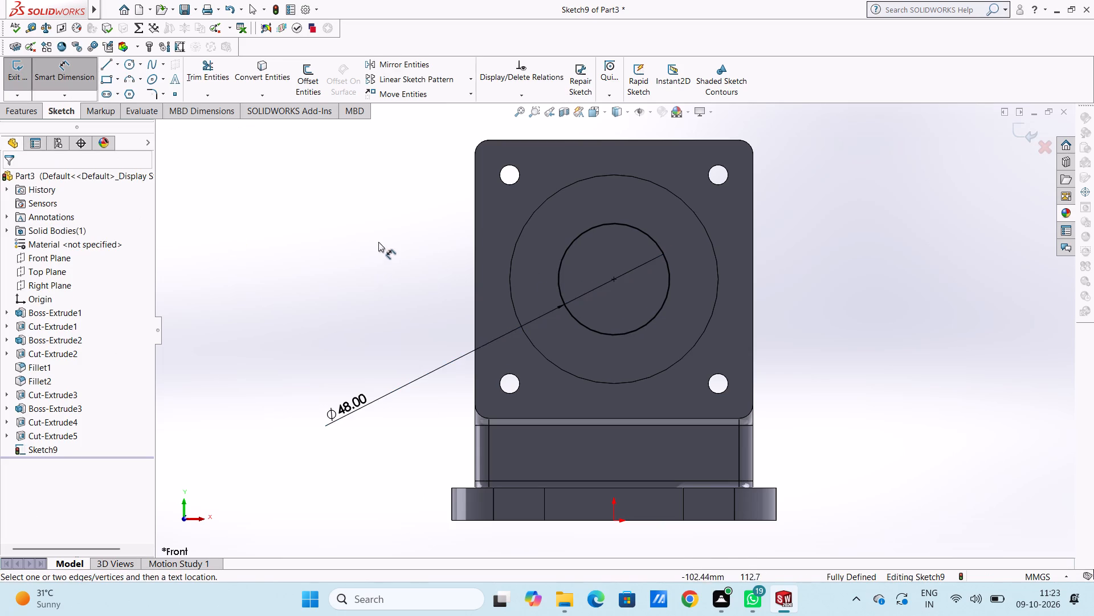
middle_drag(376, 242, 328, 303)
scroll(323, 302, up, 4)
middle_drag(307, 340, 323, 318)
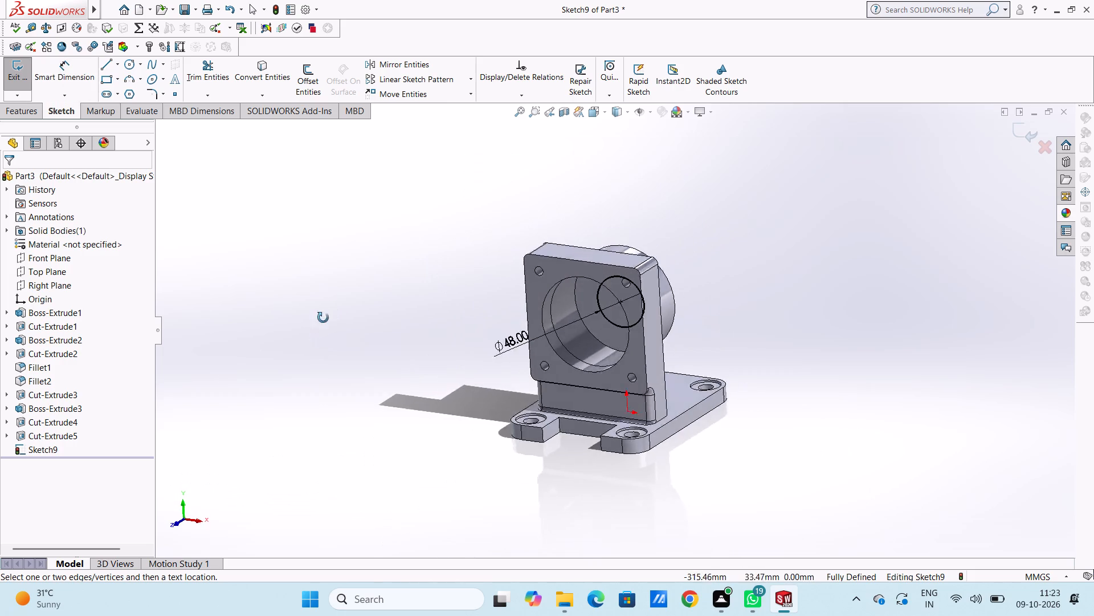
middle_drag(323, 318, 320, 290)
click(69, 77)
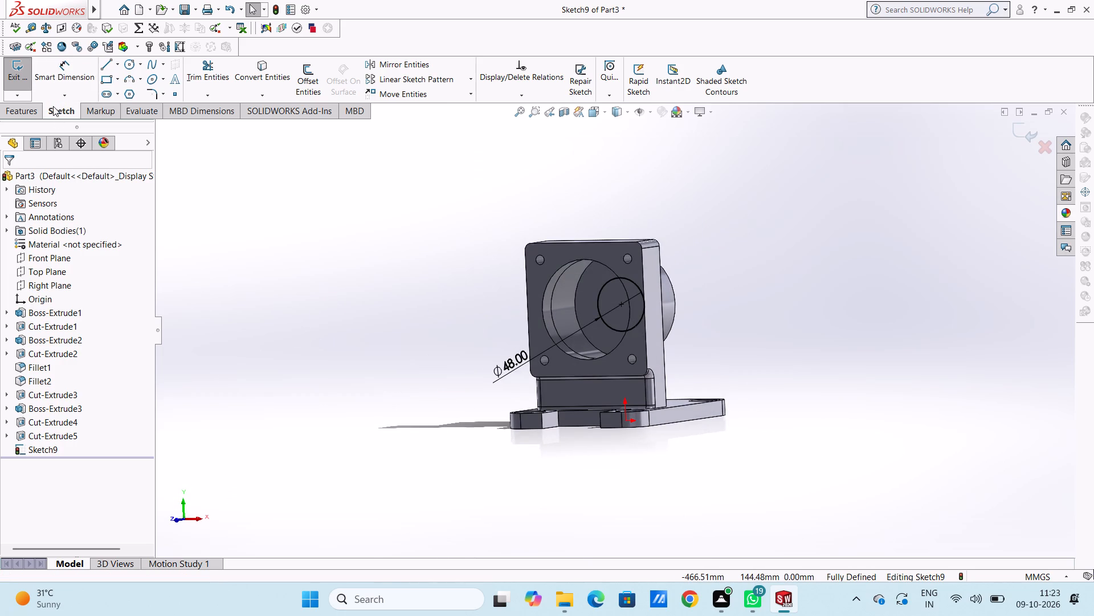
Extrude-cut the 48 mm circle with a blind depth of 48 mm through the cylinder's end wall.
click(18, 115)
click(205, 79)
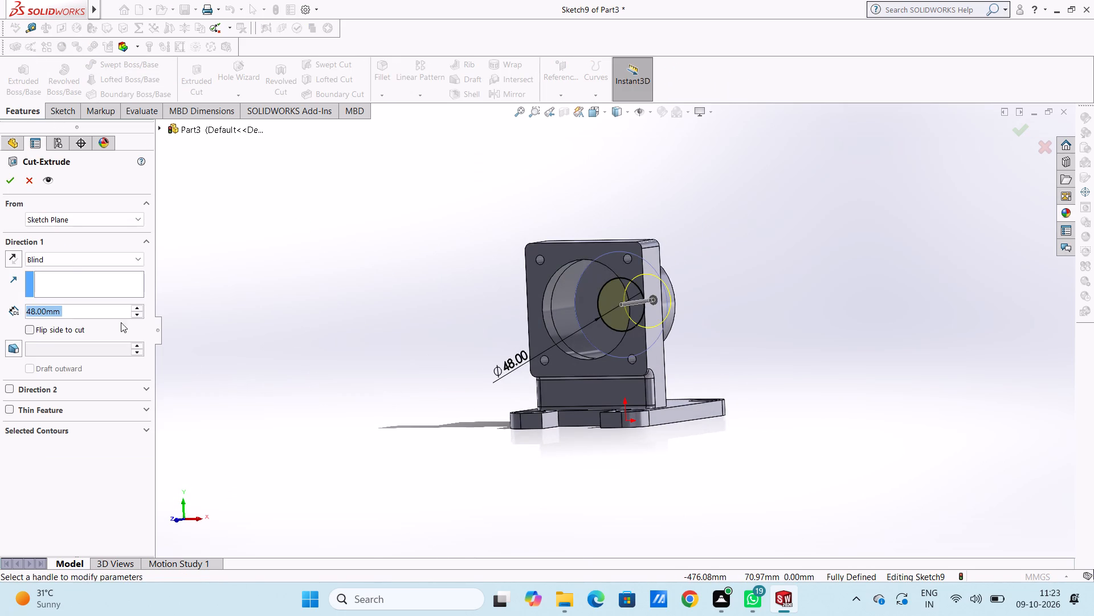
click(11, 177)
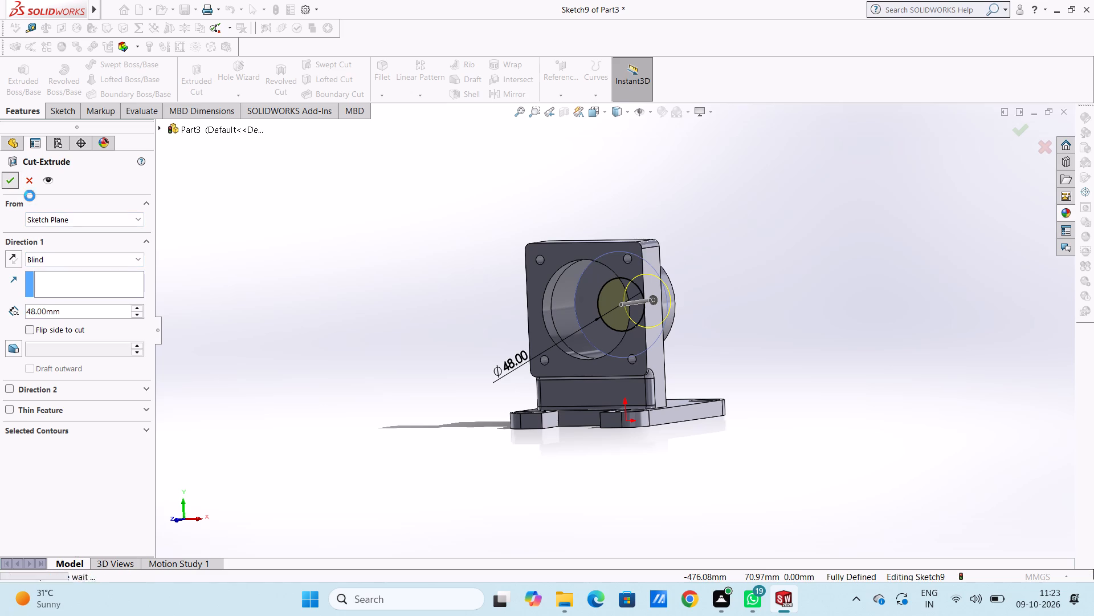
click(350, 277)
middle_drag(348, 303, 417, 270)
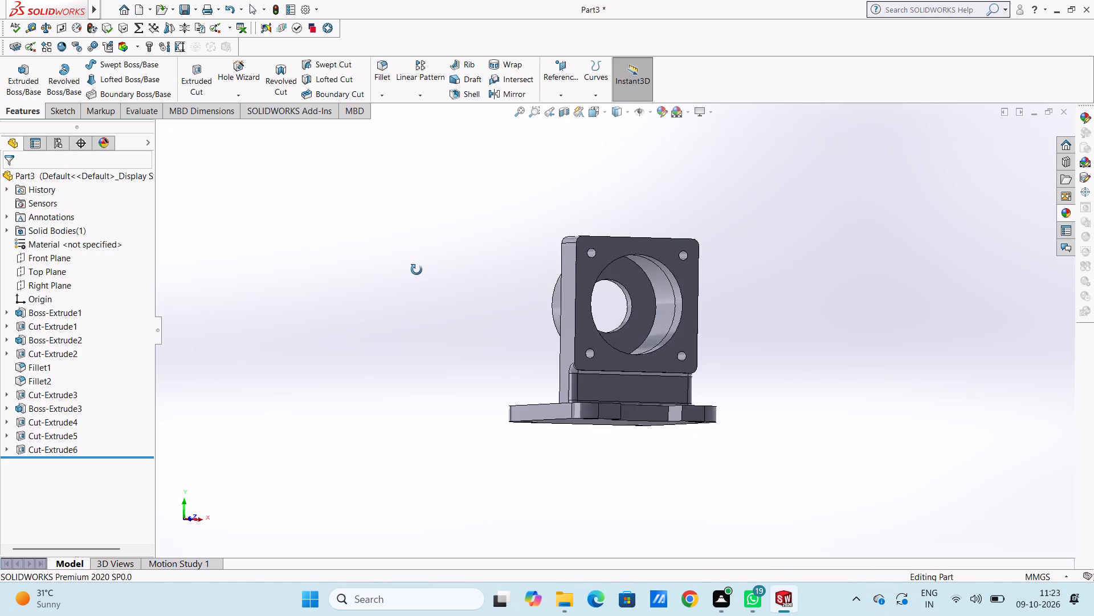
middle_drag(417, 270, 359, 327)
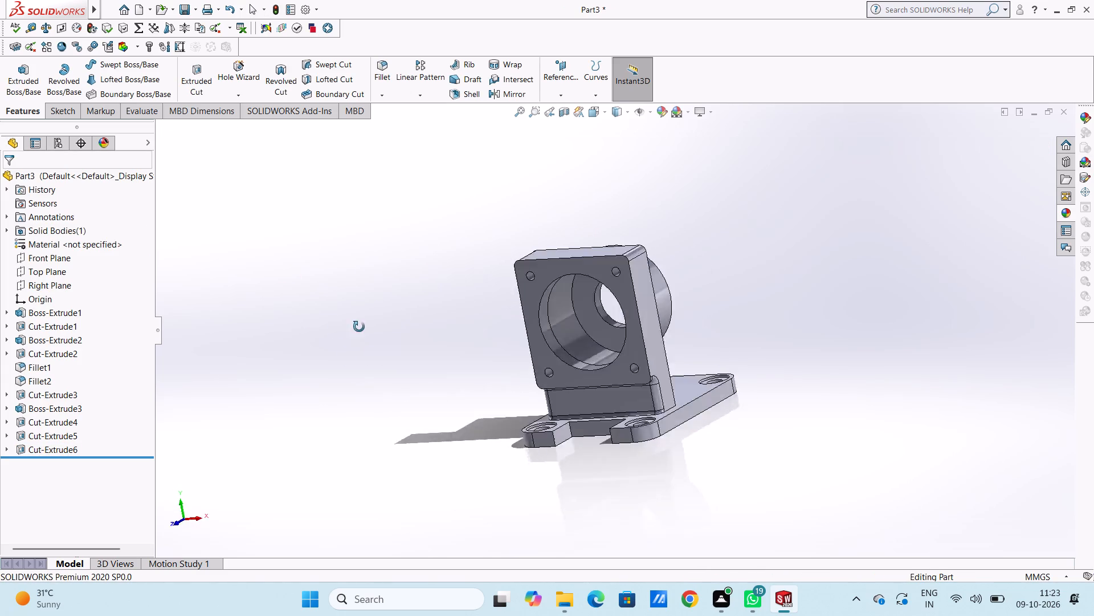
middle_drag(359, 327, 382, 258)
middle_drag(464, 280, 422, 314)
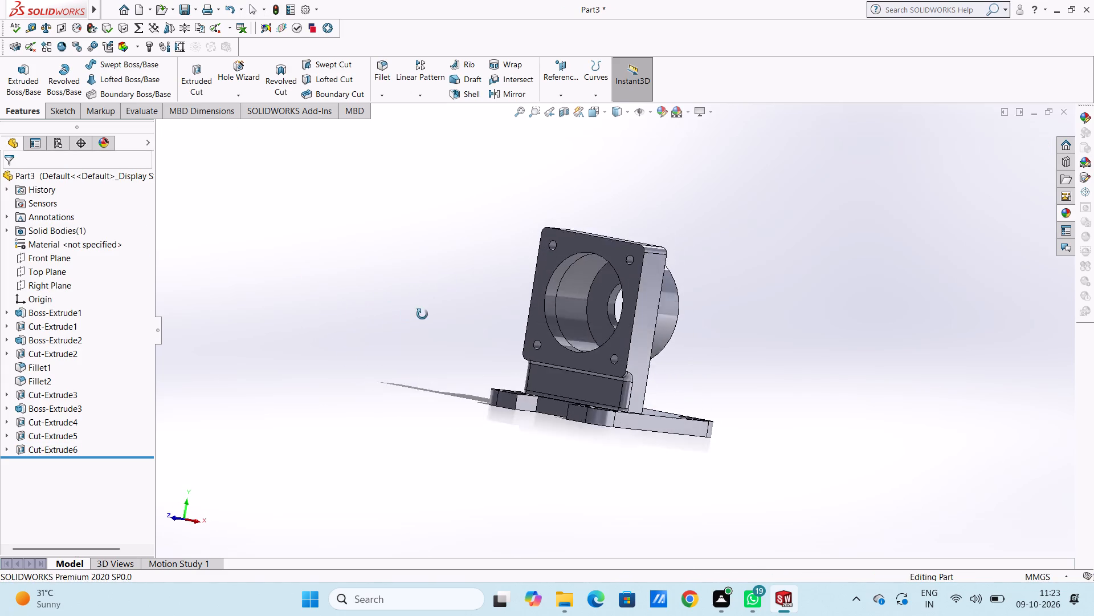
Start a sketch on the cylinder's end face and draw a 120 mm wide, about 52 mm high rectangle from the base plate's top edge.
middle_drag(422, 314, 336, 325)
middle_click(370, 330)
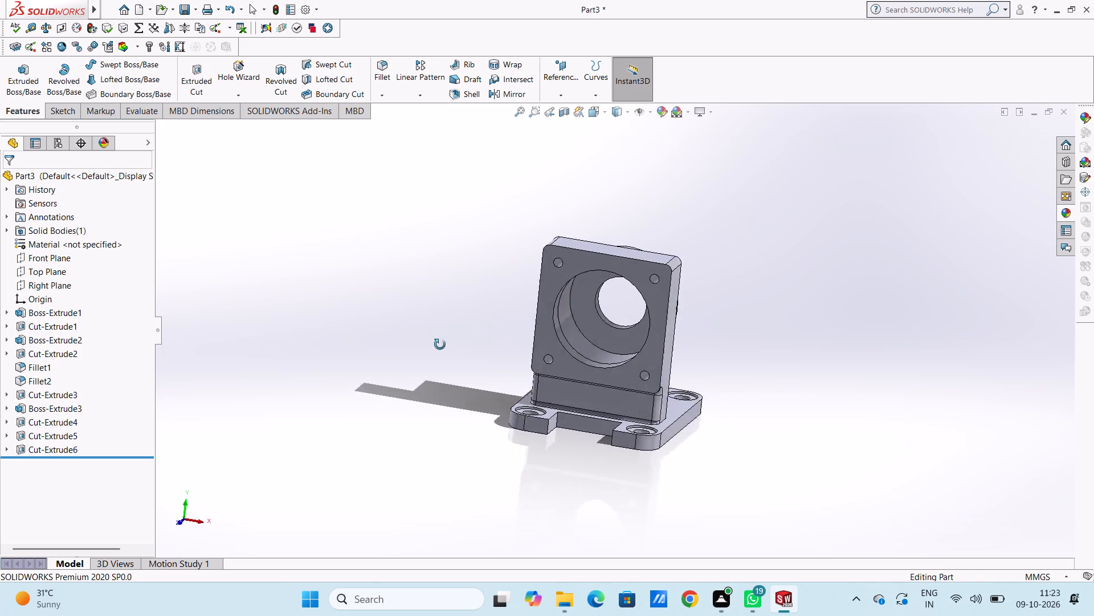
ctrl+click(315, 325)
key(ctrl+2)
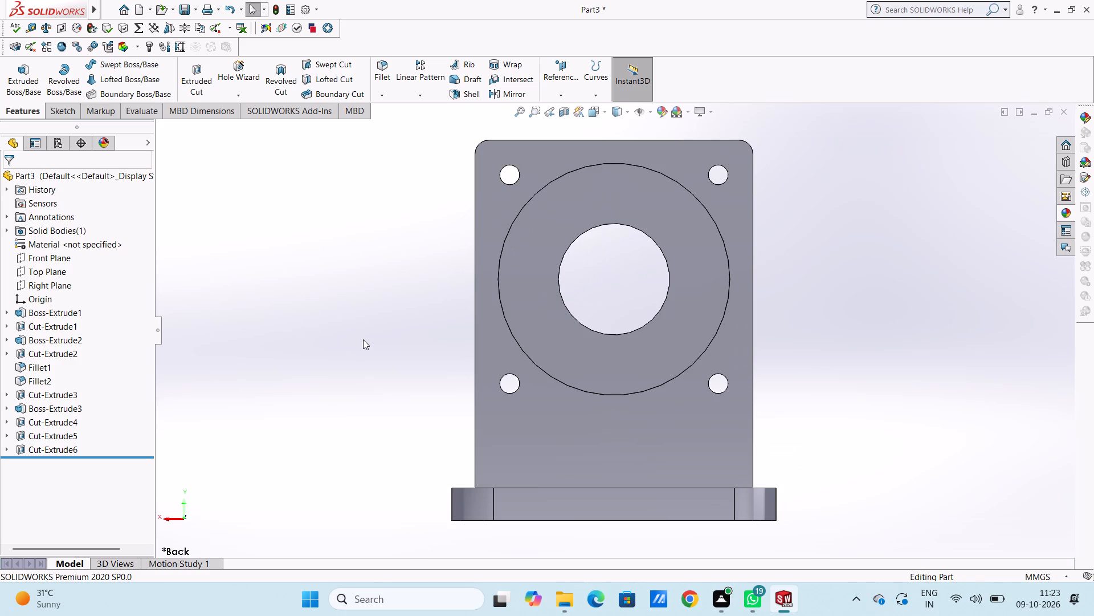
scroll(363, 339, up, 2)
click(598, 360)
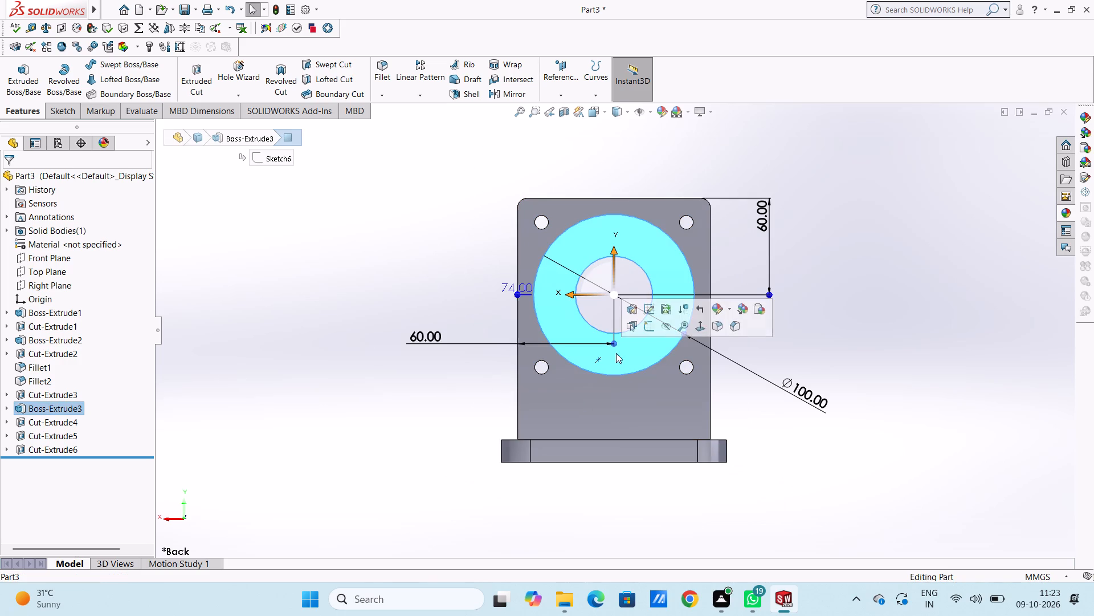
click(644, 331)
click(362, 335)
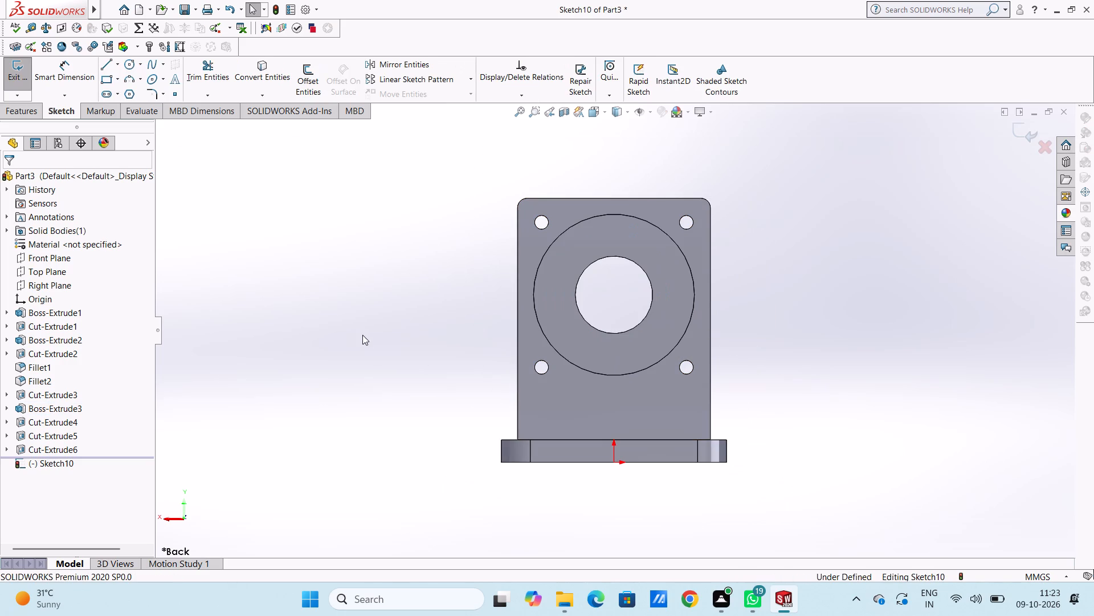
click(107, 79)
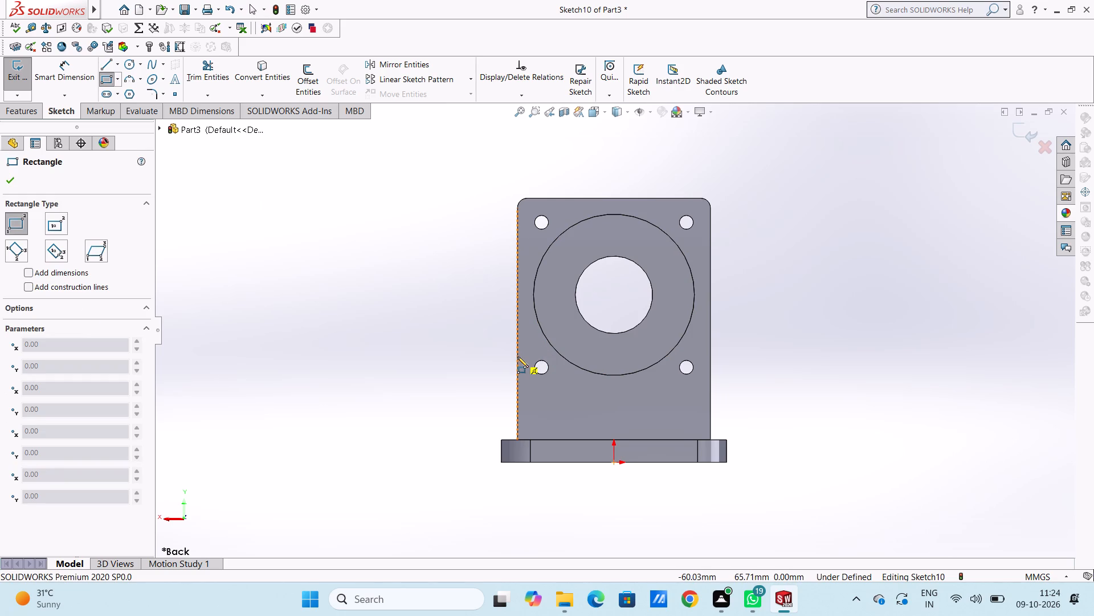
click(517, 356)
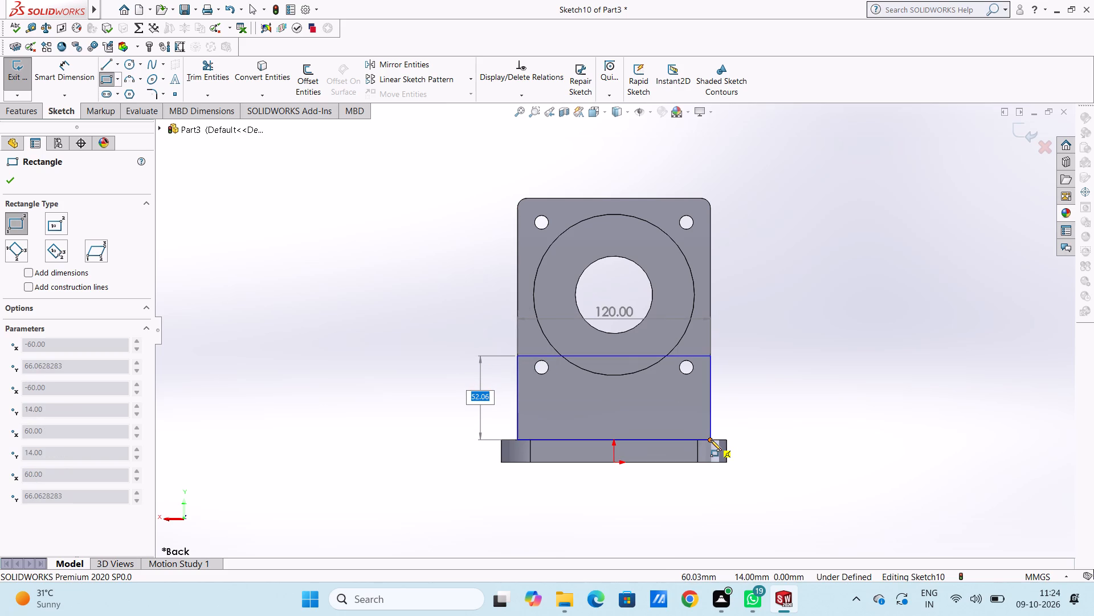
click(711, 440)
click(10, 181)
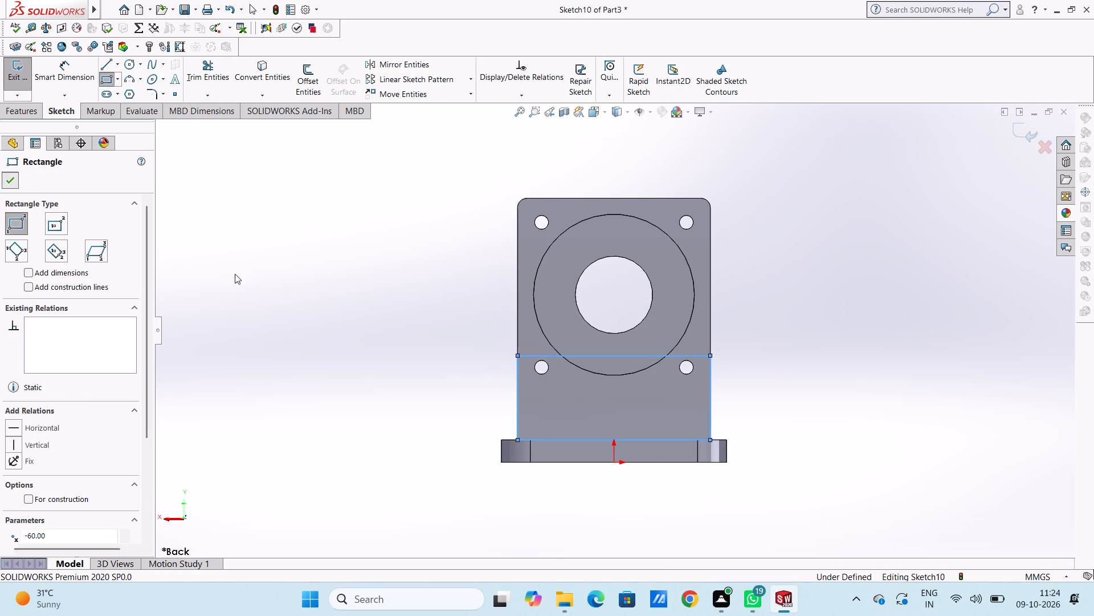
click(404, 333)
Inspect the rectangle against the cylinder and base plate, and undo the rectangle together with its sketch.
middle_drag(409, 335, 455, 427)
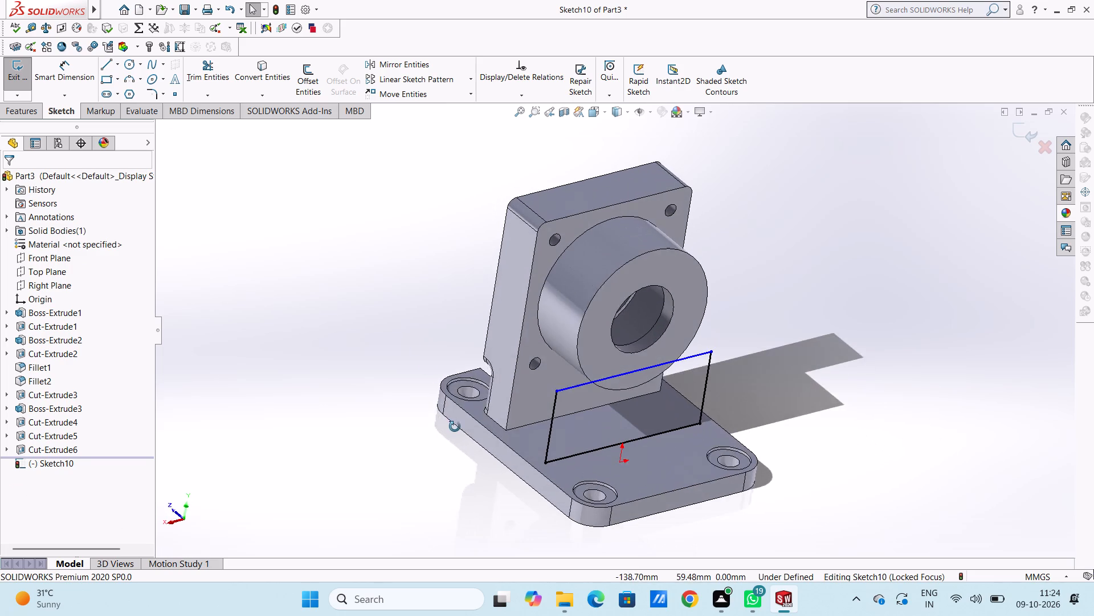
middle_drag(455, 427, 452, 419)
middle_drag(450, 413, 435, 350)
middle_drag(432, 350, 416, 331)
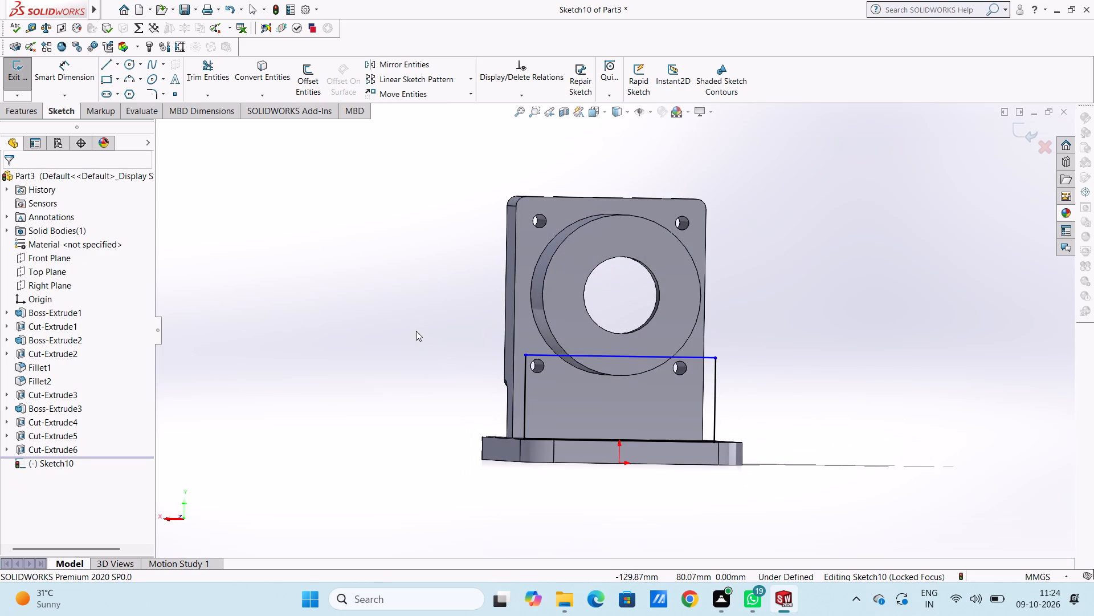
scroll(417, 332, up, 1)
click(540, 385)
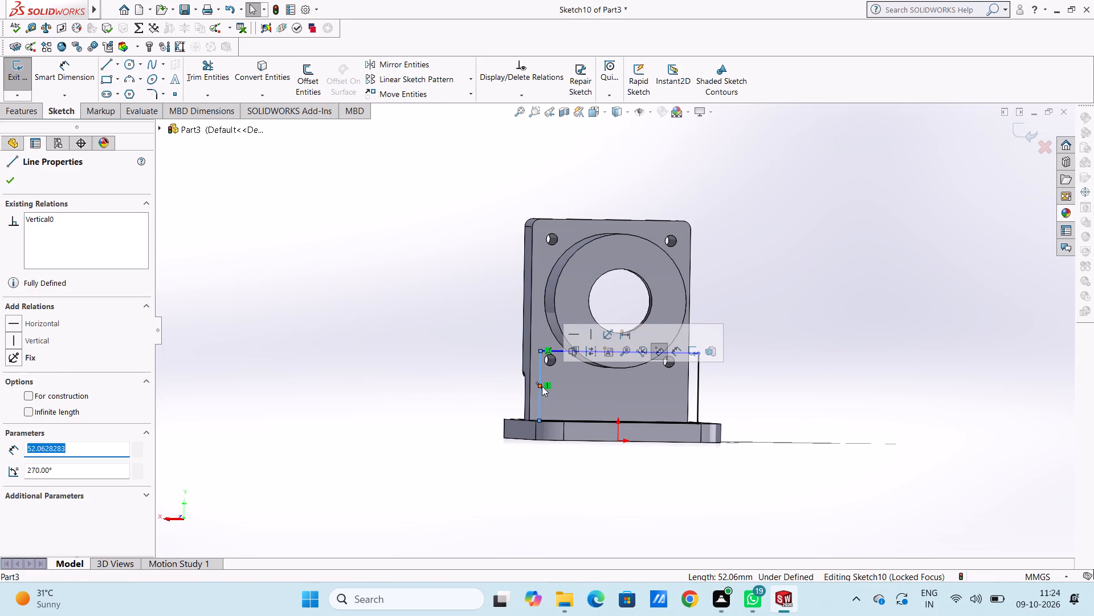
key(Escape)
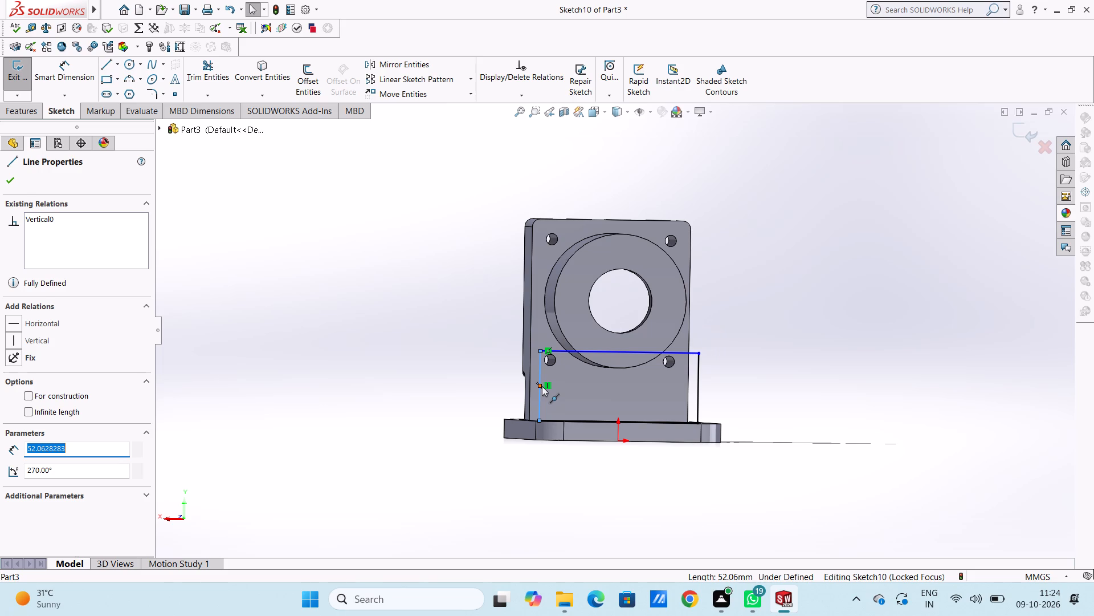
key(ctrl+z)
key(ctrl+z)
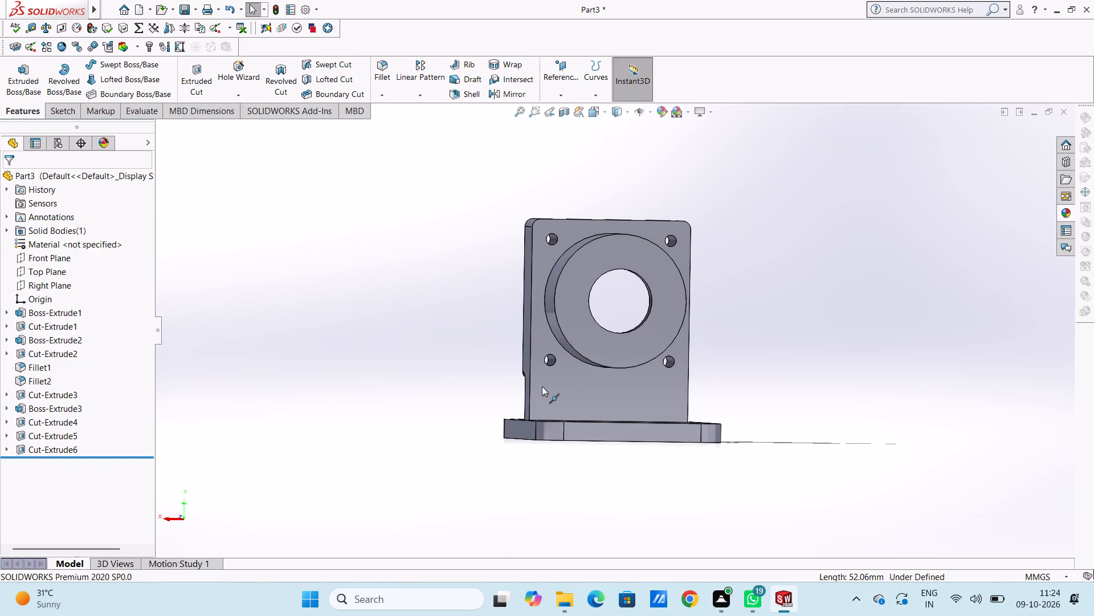
Start a sketch on the cylinder's end face and draw a concentric circle of 60 mm radius reaching the block's top edge.
key(ctrl+2)
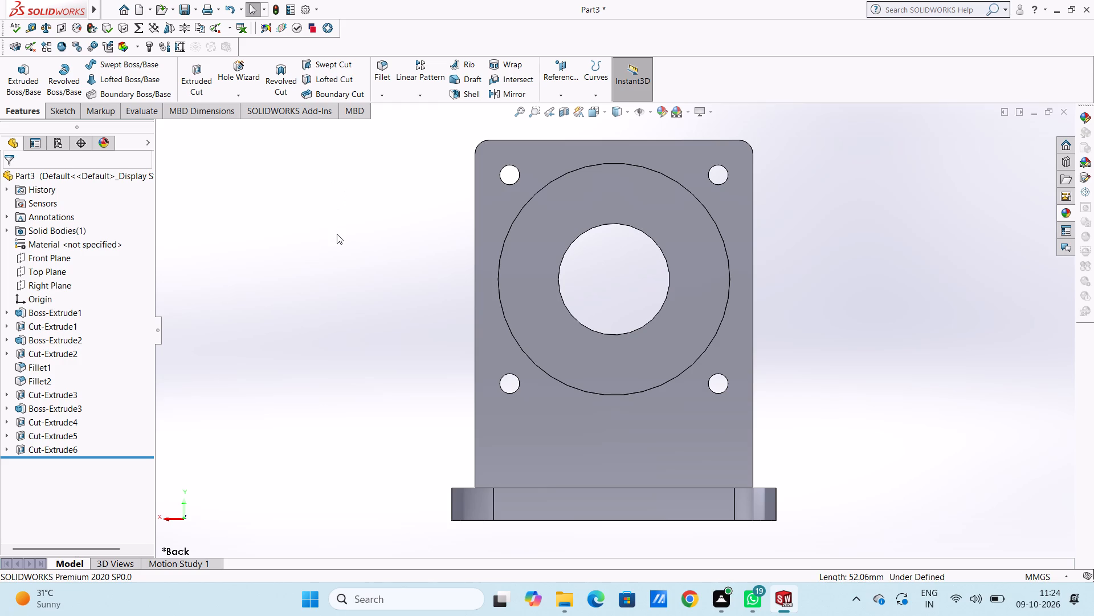
scroll(337, 234, up, 2)
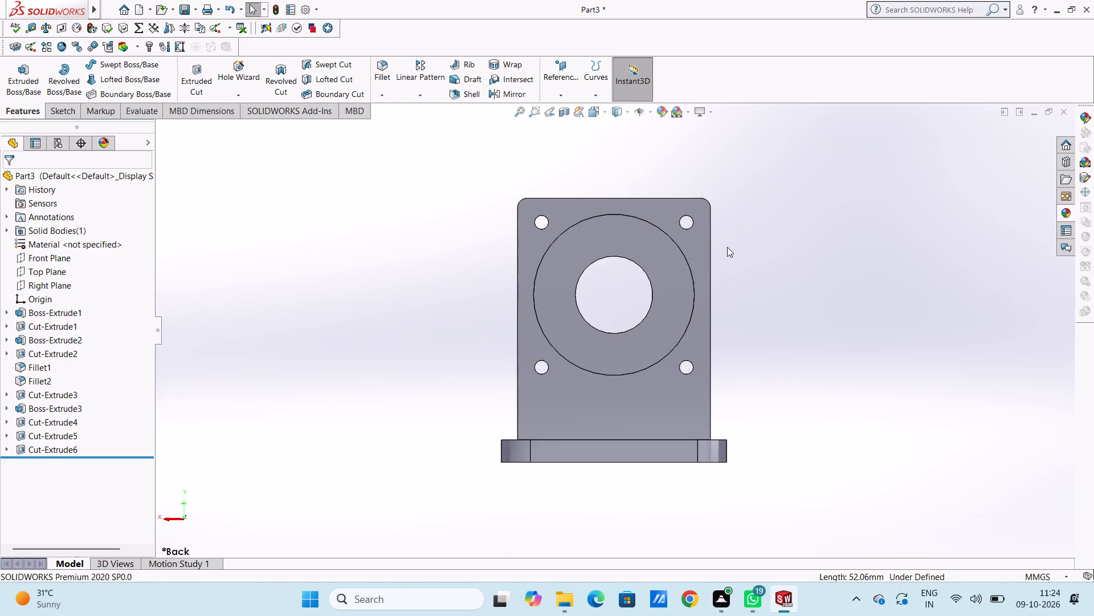
scroll(710, 250, down, 1)
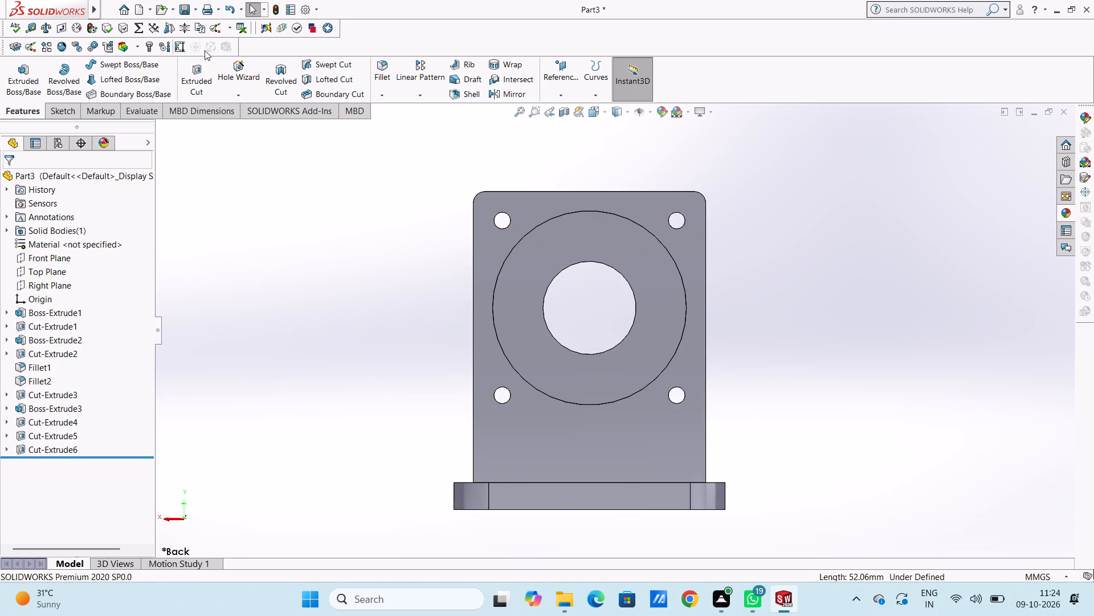
click(530, 266)
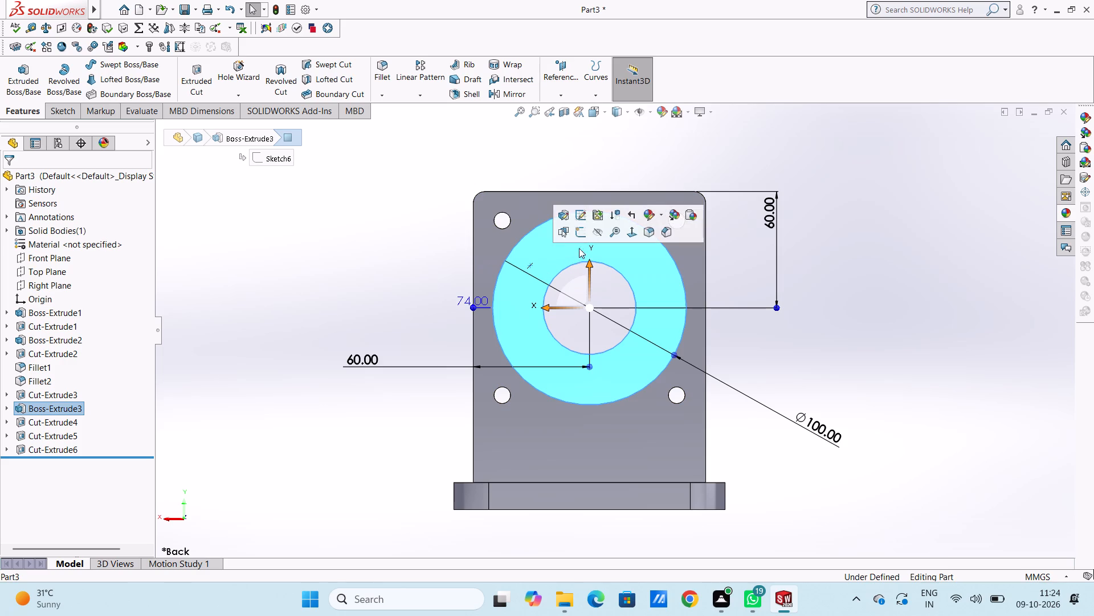
click(582, 233)
click(338, 283)
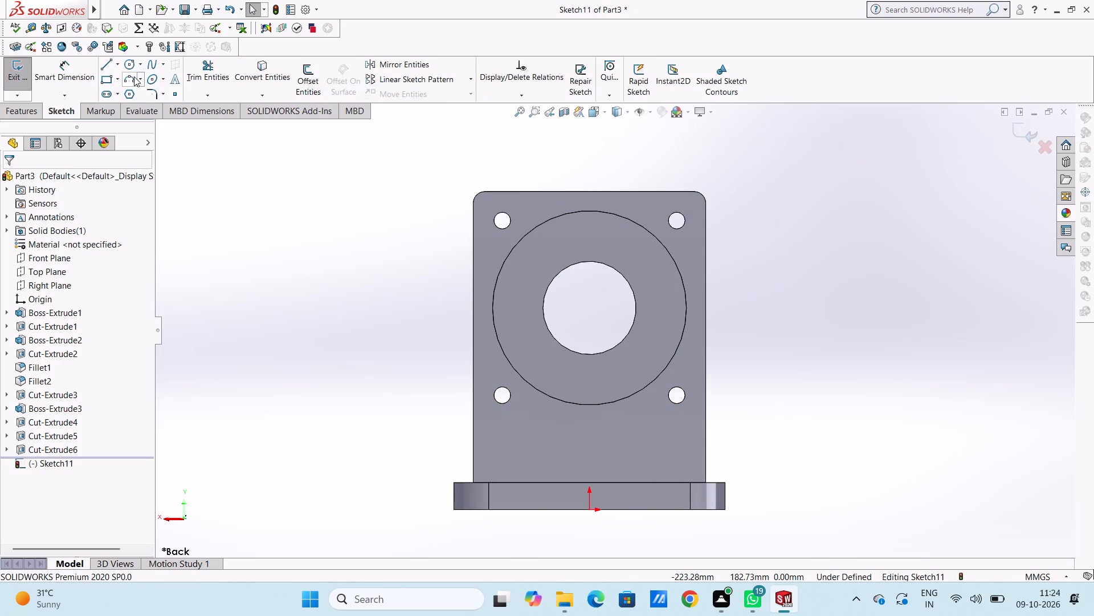
click(125, 67)
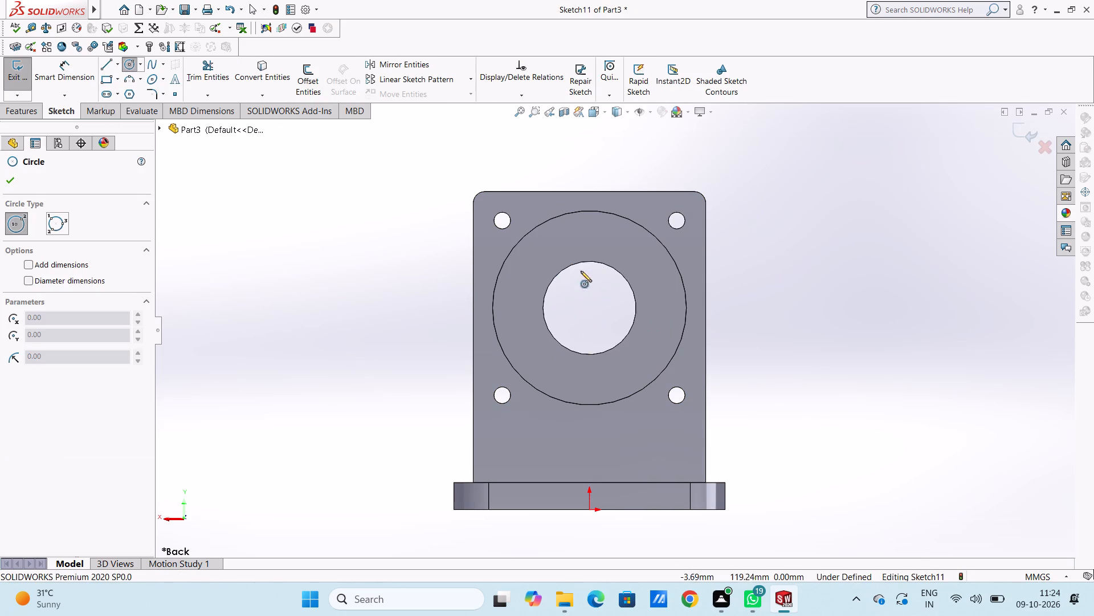
click(589, 307)
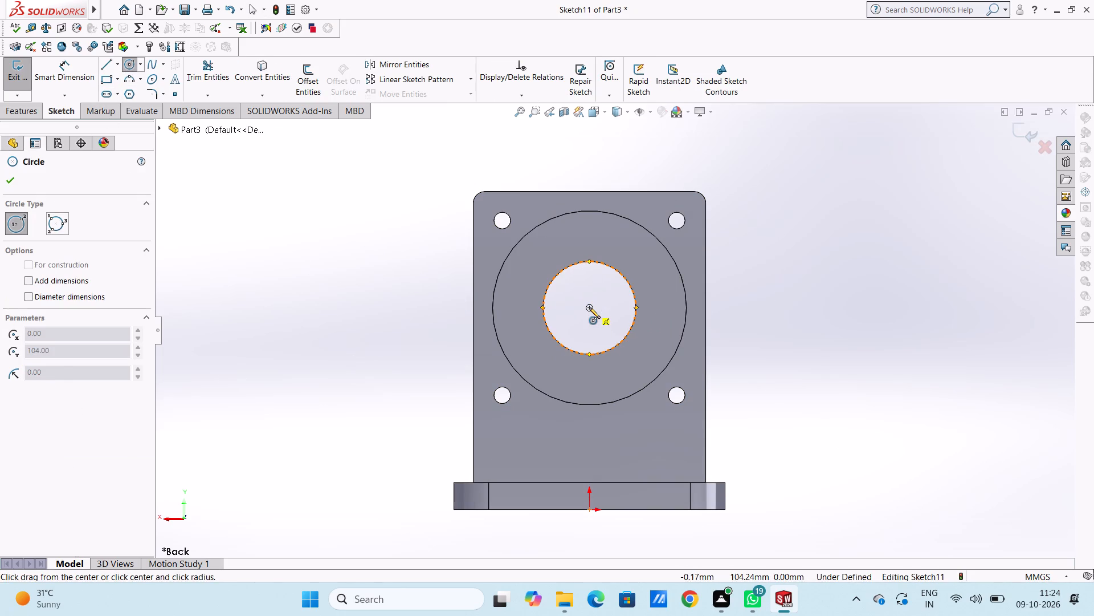
click(591, 192)
click(13, 182)
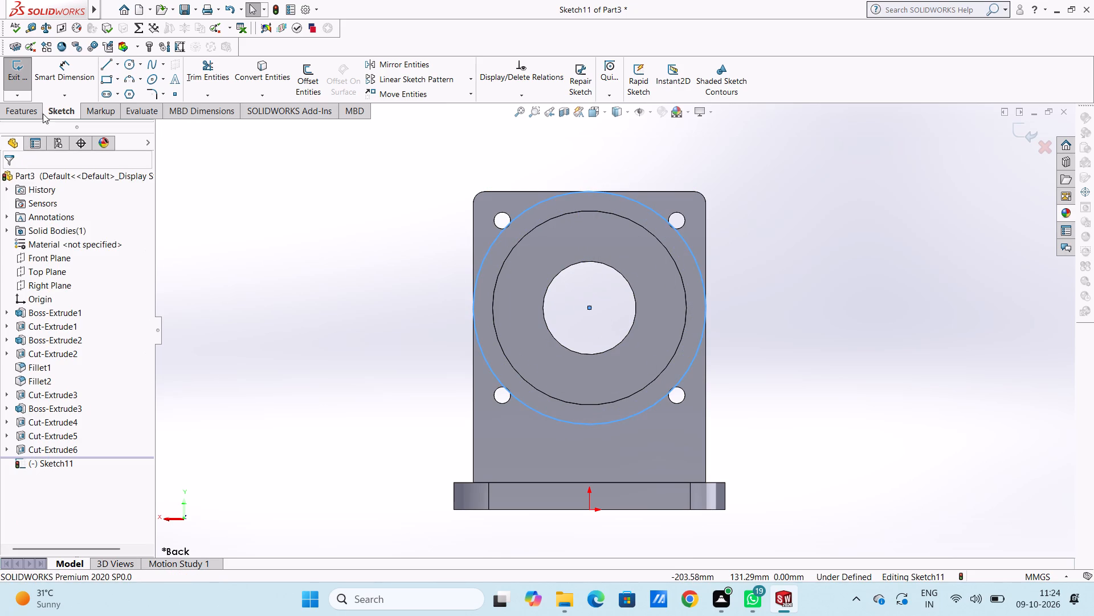
Draw two vertical lines about 90 mm long from the circle's side points to the base plate's top, joined by a horizontal bottom line.
click(112, 68)
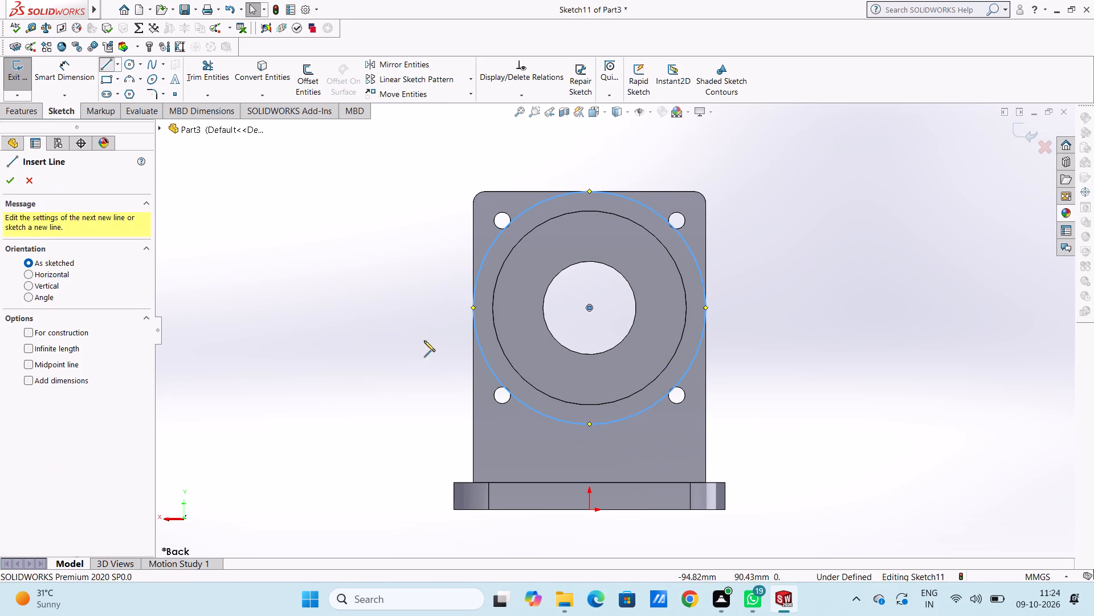
click(471, 306)
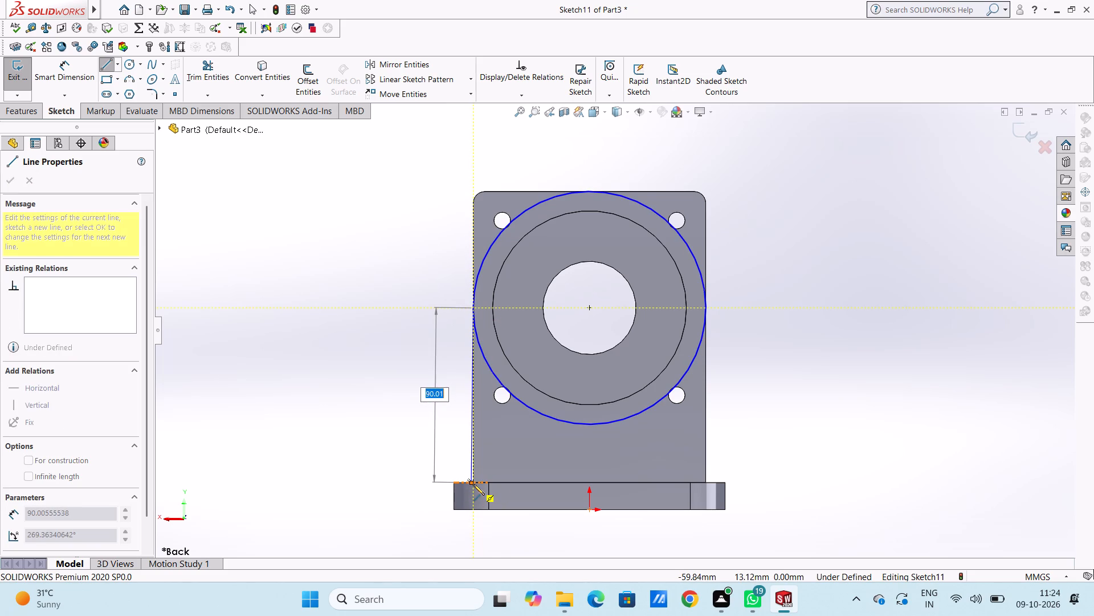
scroll(497, 475, down, 9)
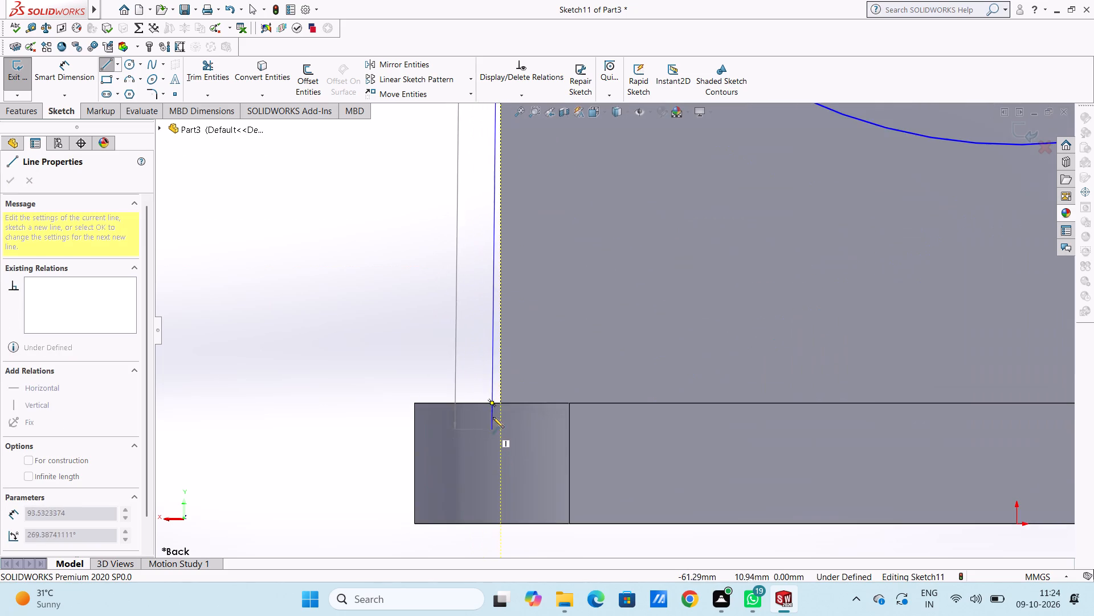
click(500, 403)
scroll(718, 370, up, 4)
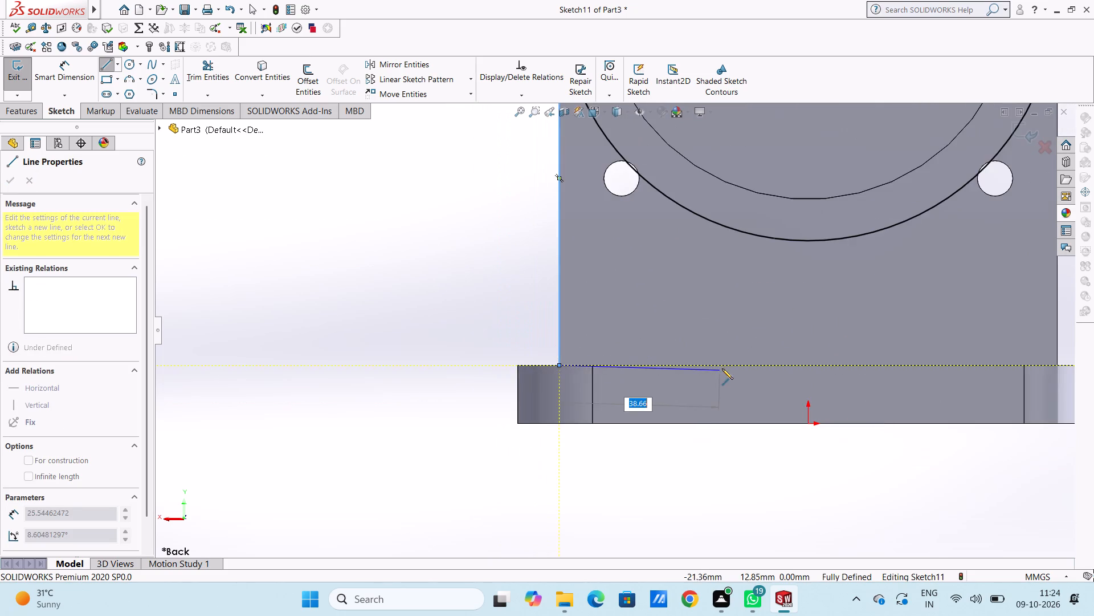
scroll(722, 368, up, 5)
click(828, 347)
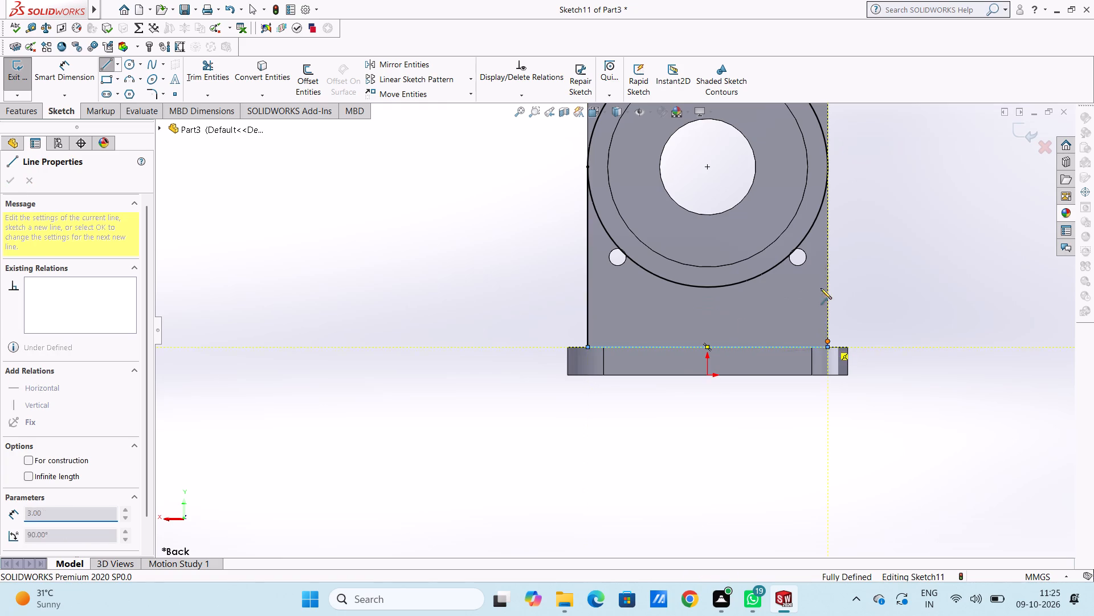
click(829, 167)
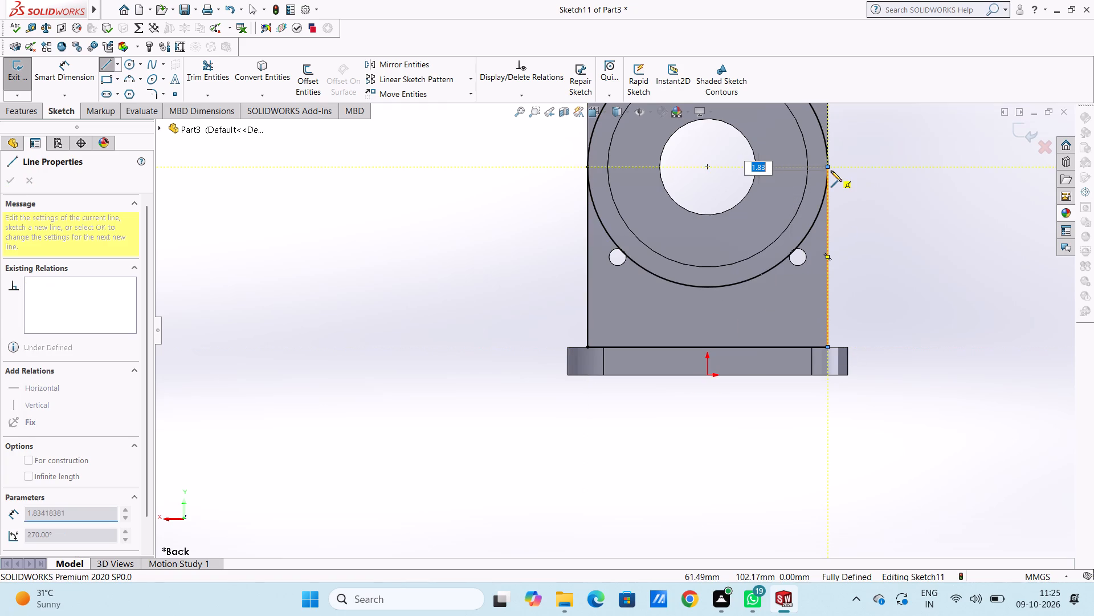
key(Escape)
key(Escape)
key(Escape)
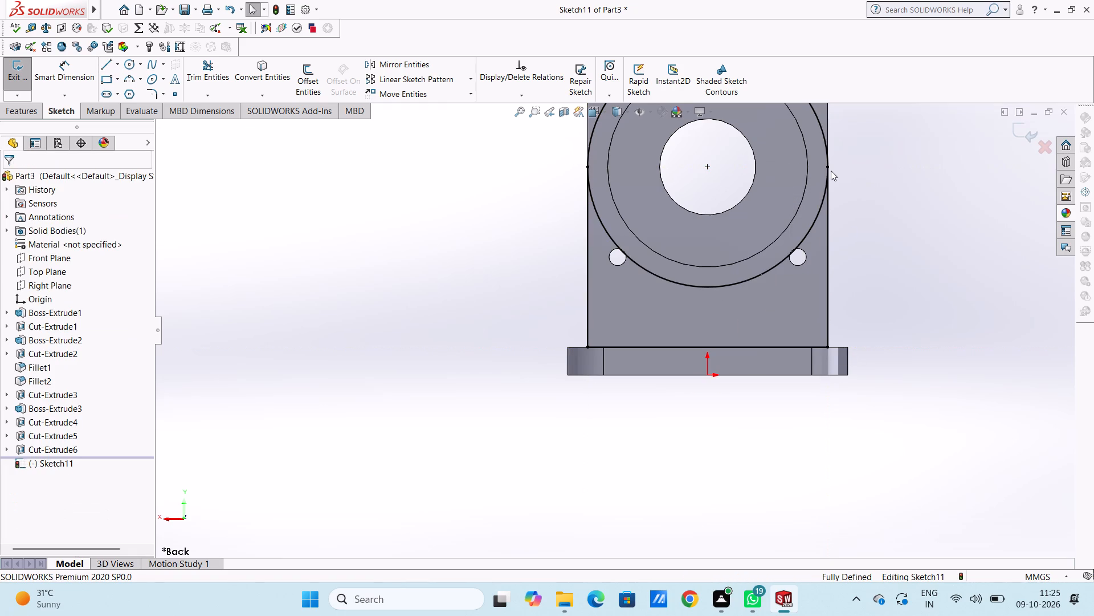
Trim away the circle's lower half between the two vertical lines, leaving a closed arch profile.
scroll(831, 171, up, 3)
middle_drag(824, 237, 886, 260)
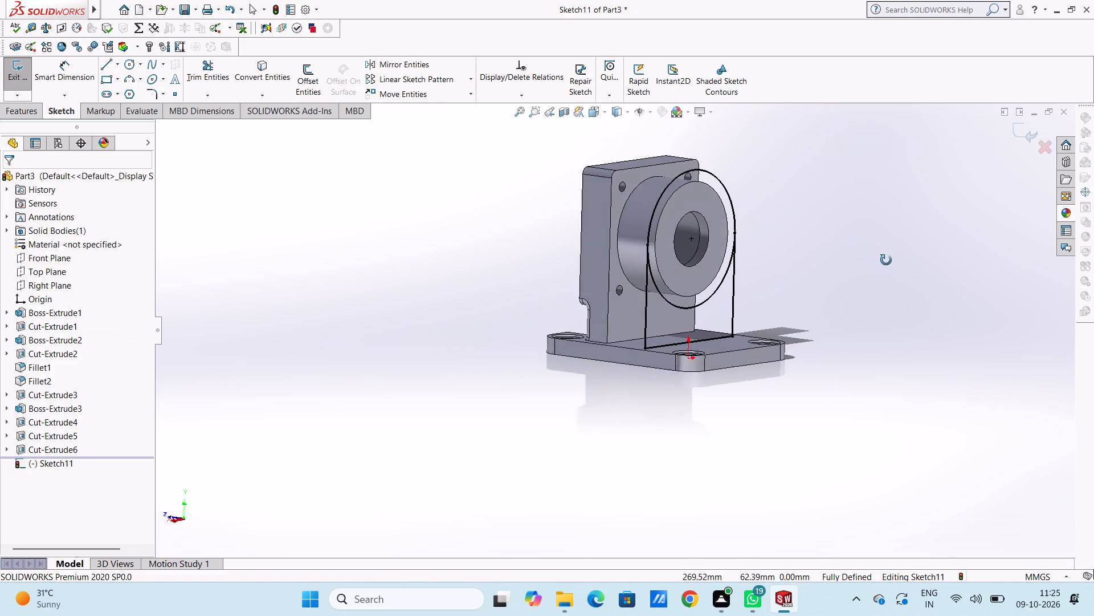
middle_drag(886, 260, 874, 269)
scroll(801, 255, down, 3)
scroll(769, 255, up, 2)
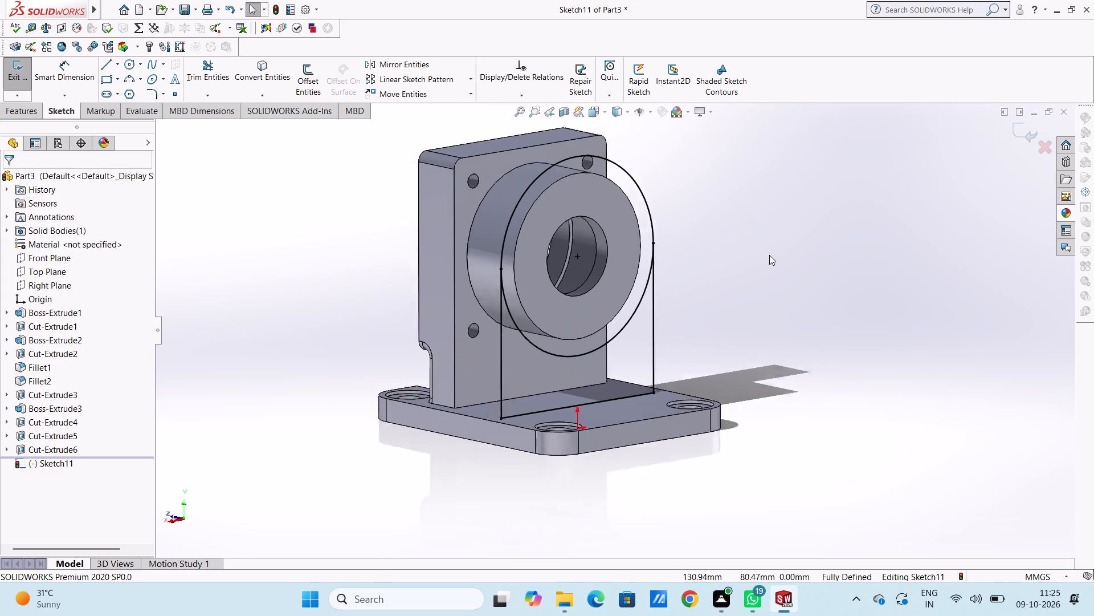
scroll(769, 255, up, 2)
scroll(674, 251, down, 4)
click(211, 72)
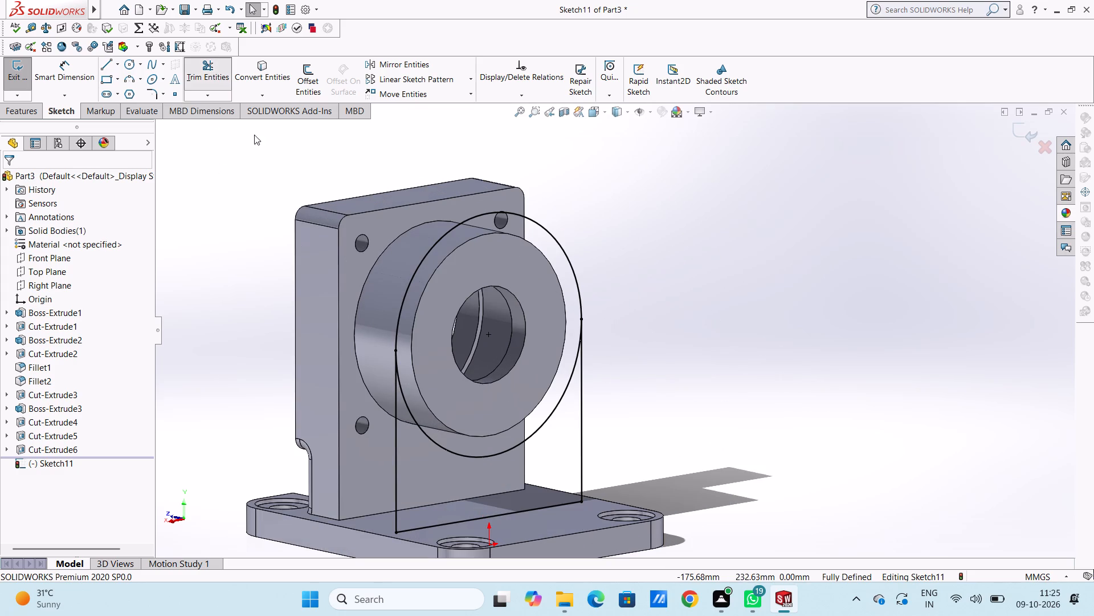
click(440, 445)
scroll(509, 435, up, 5)
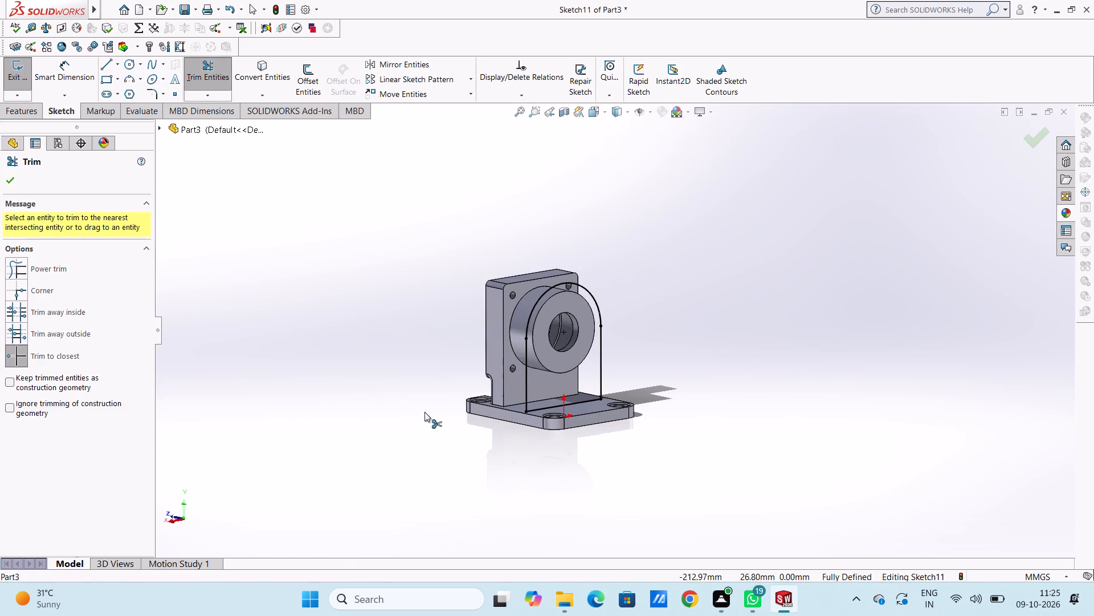
click(15, 182)
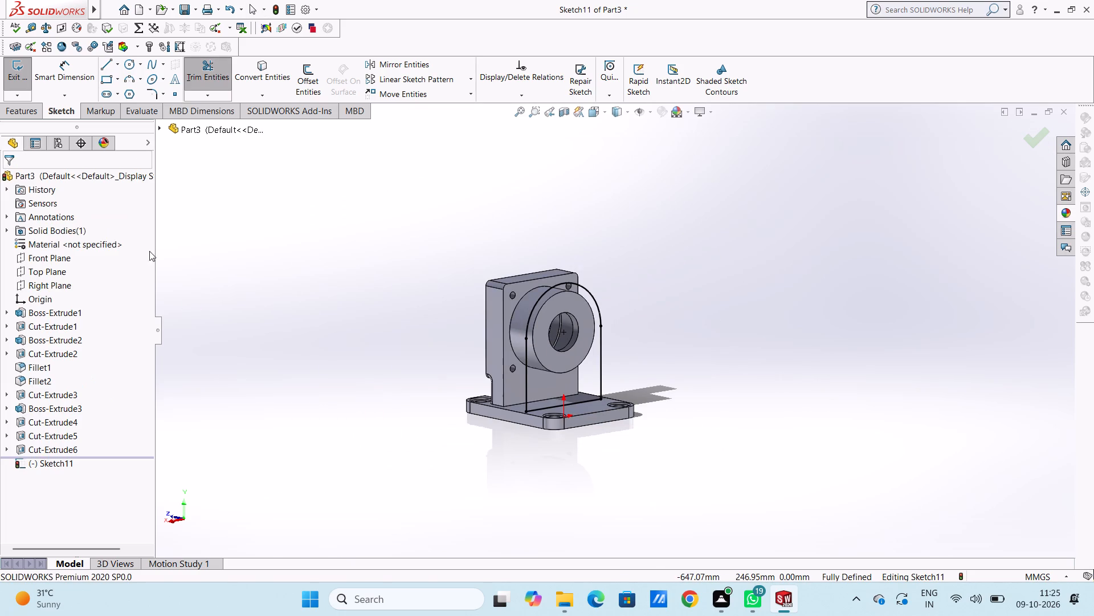
Set up a blind boss extrusion of the arch profile, reversed so it runs back toward the upright block.
scroll(515, 317, down, 3)
scroll(681, 325, up, 1)
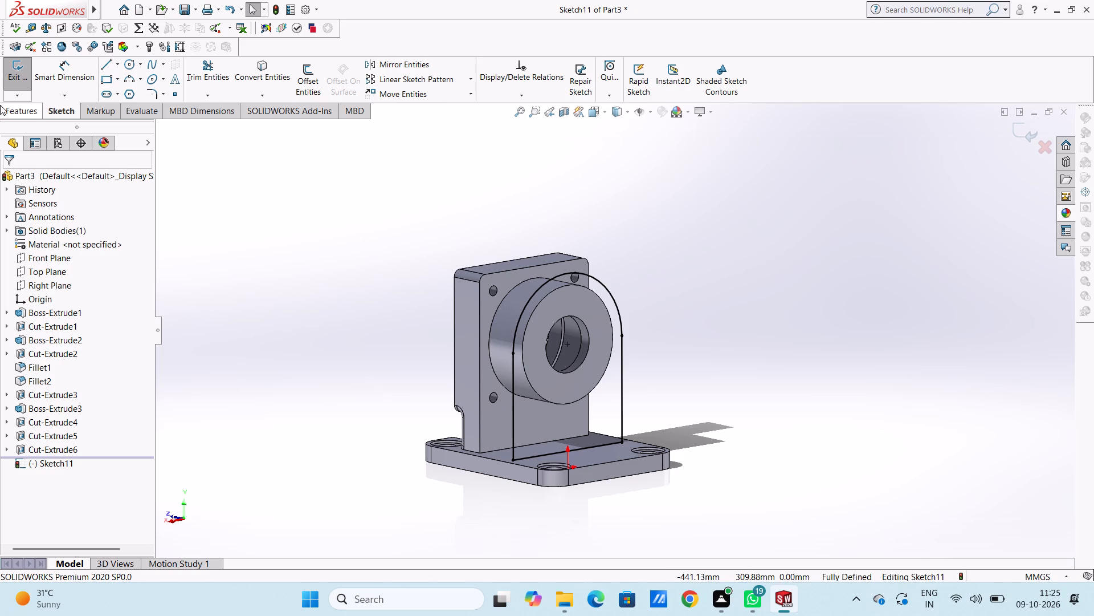
click(26, 112)
click(14, 78)
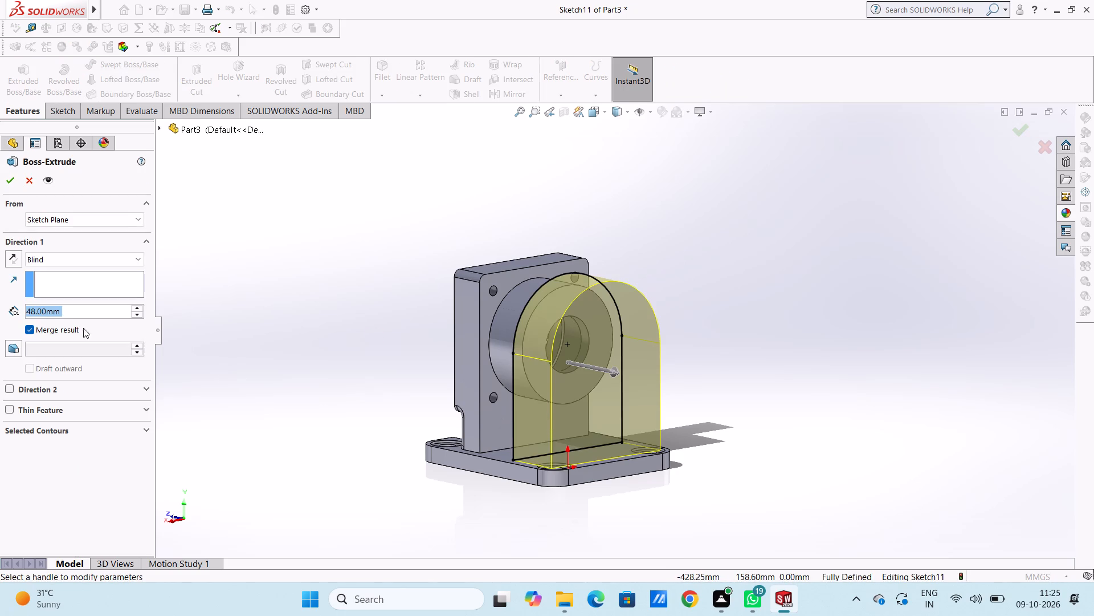
click(13, 258)
middle_drag(281, 348, 328, 342)
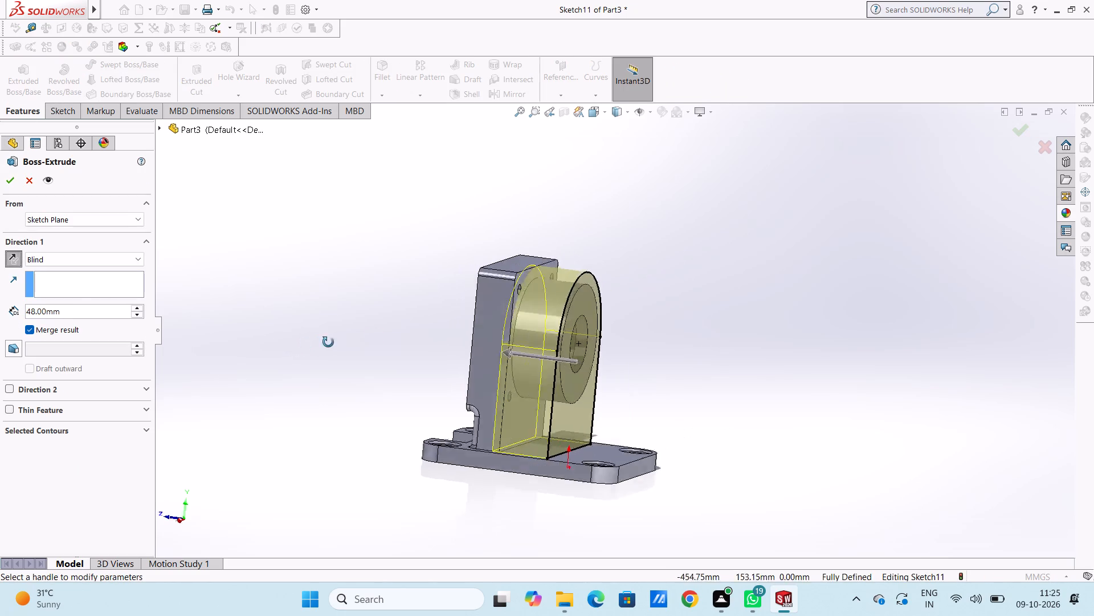
middle_drag(328, 342, 304, 352)
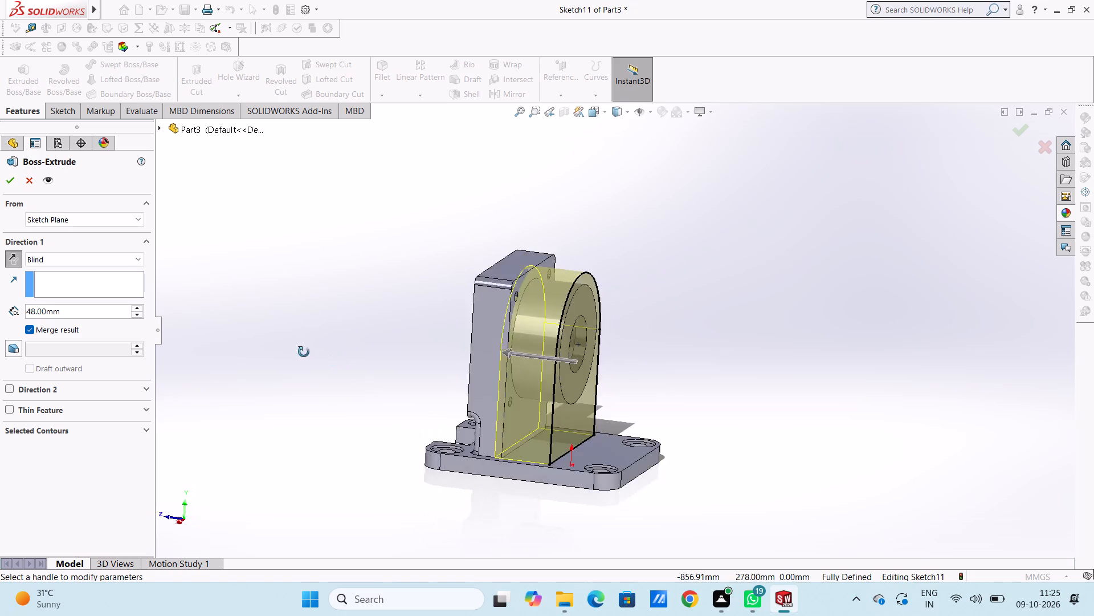
middle_drag(304, 352, 417, 393)
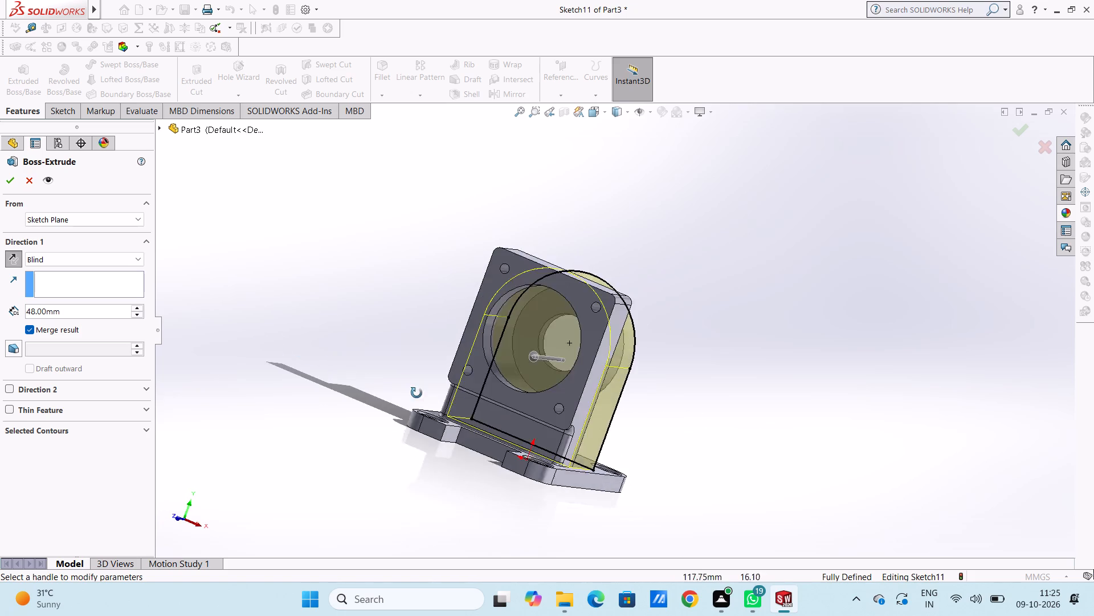
middle_drag(417, 393, 356, 420)
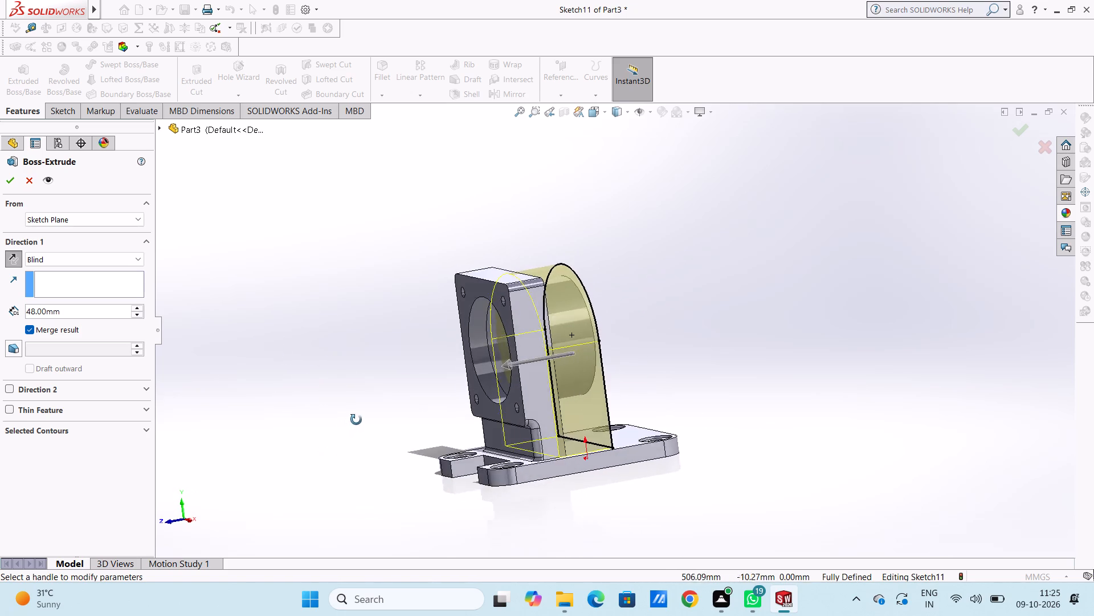
middle_drag(356, 420, 328, 422)
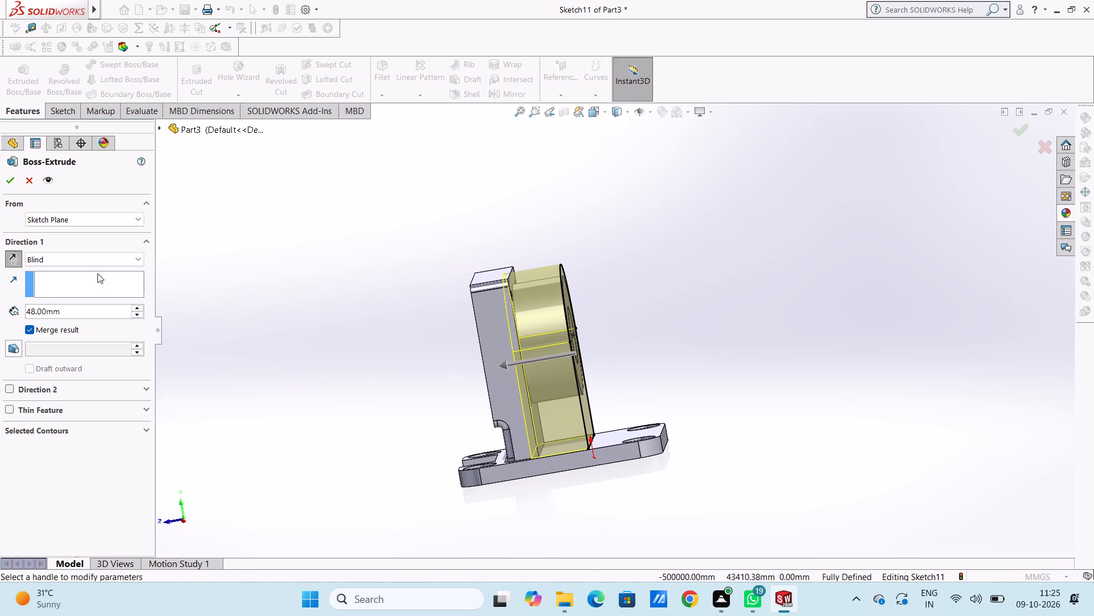
scroll(598, 299, down, 4)
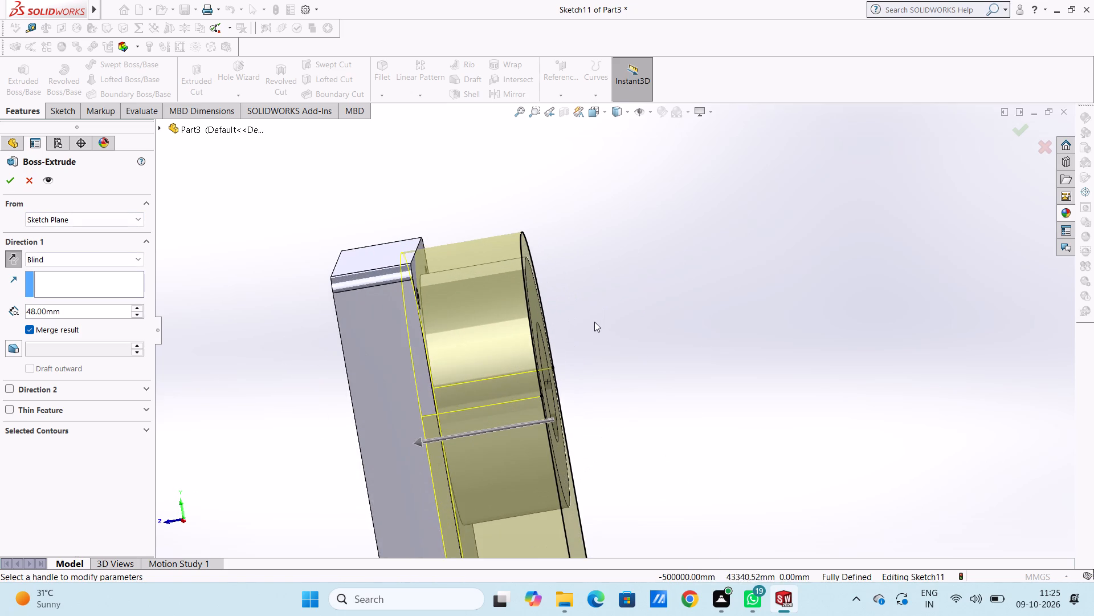
scroll(594, 322, up, 3)
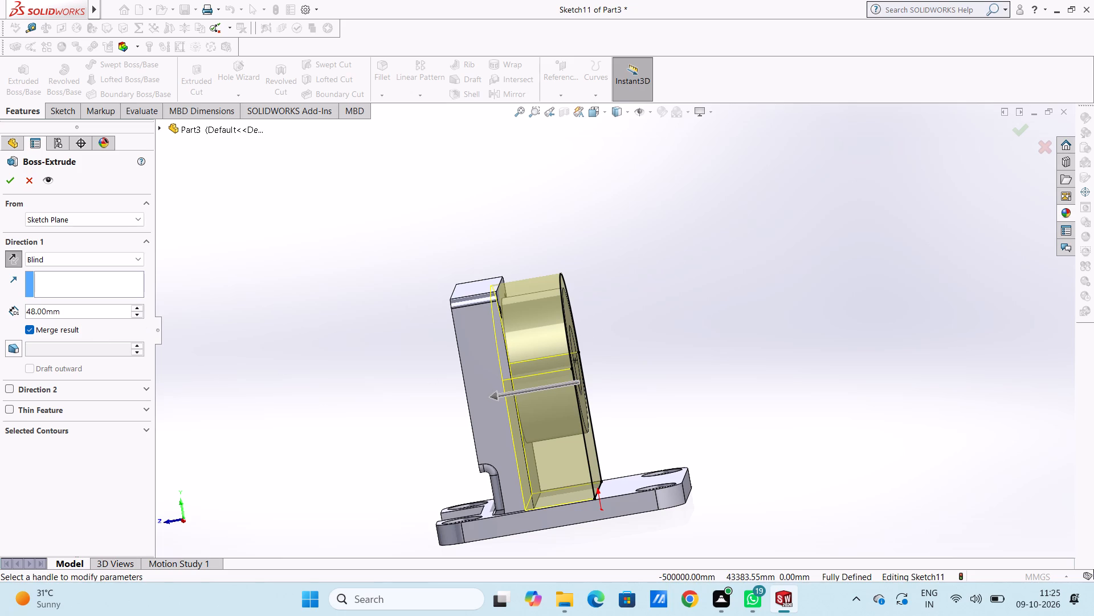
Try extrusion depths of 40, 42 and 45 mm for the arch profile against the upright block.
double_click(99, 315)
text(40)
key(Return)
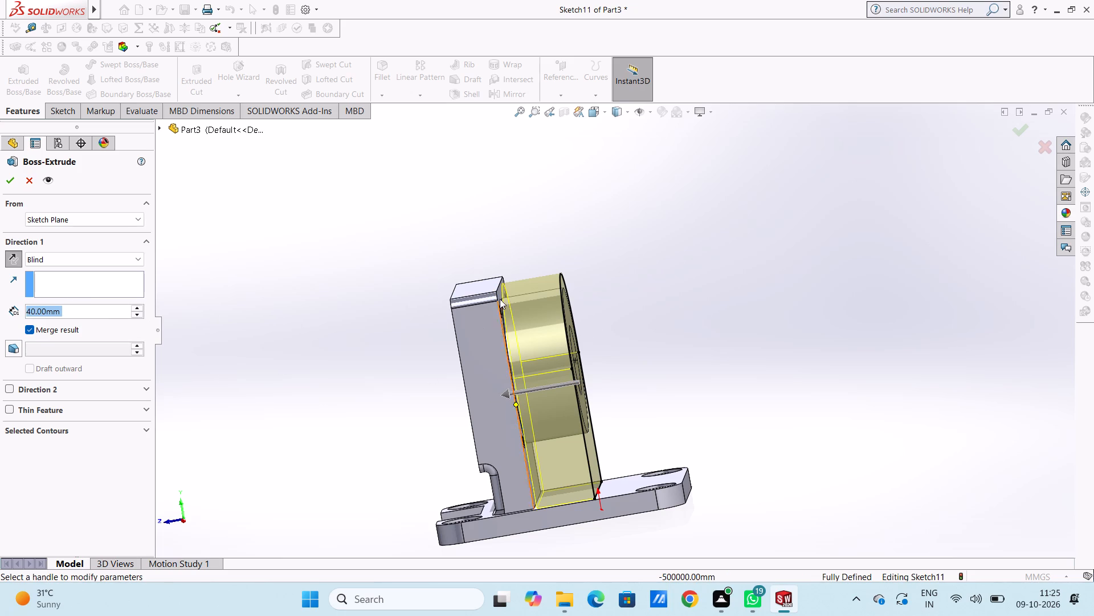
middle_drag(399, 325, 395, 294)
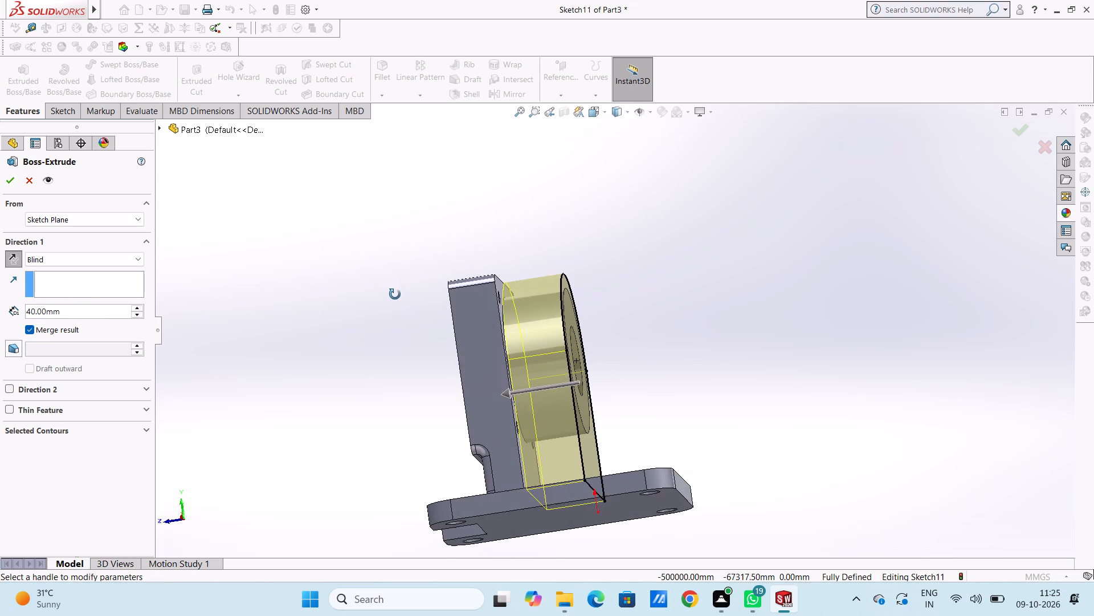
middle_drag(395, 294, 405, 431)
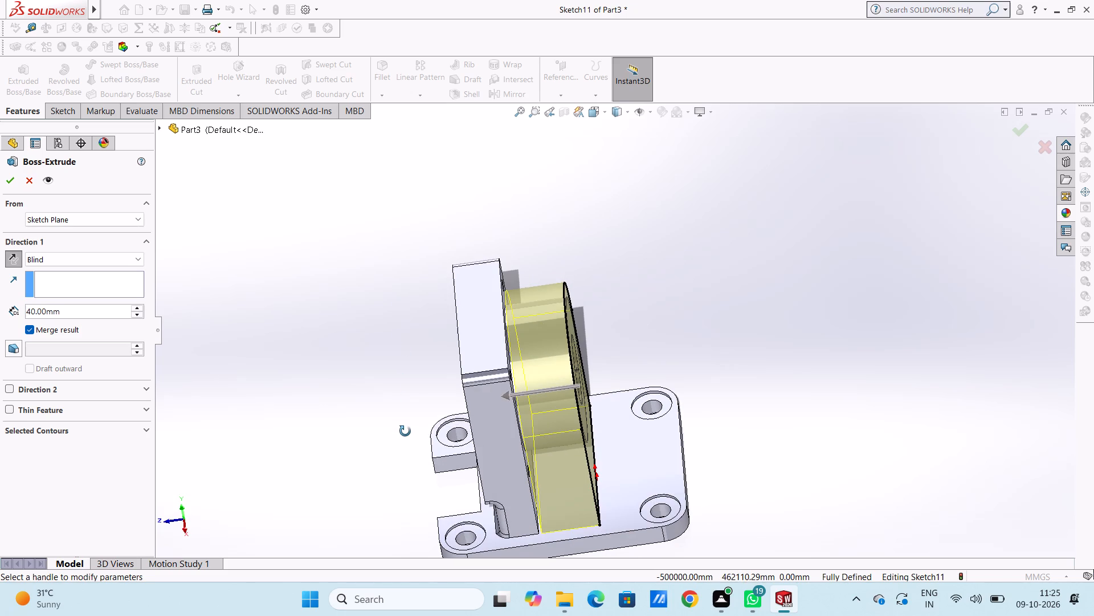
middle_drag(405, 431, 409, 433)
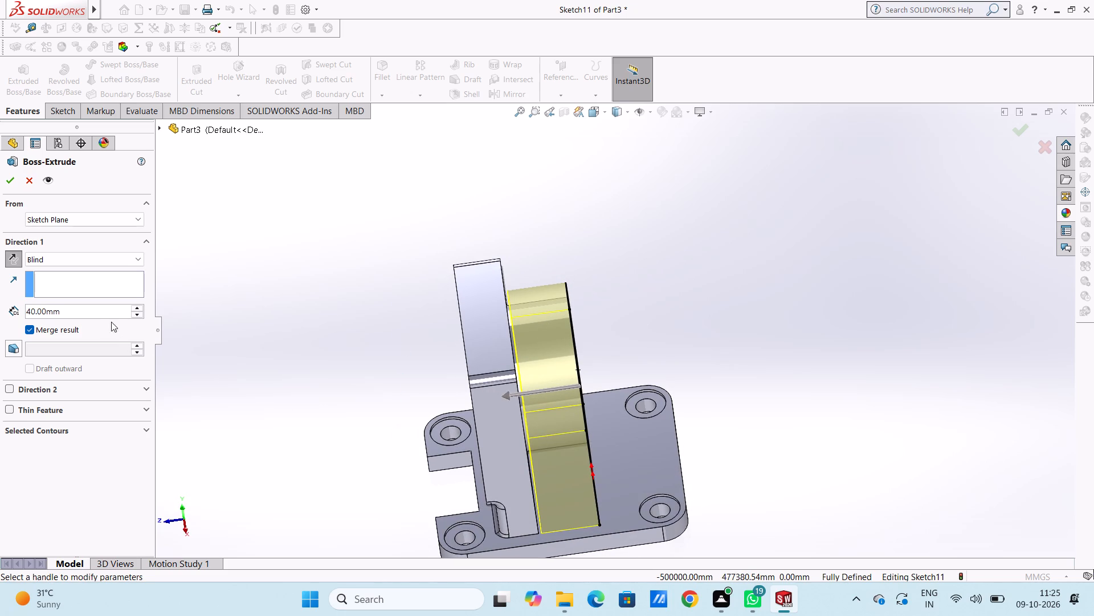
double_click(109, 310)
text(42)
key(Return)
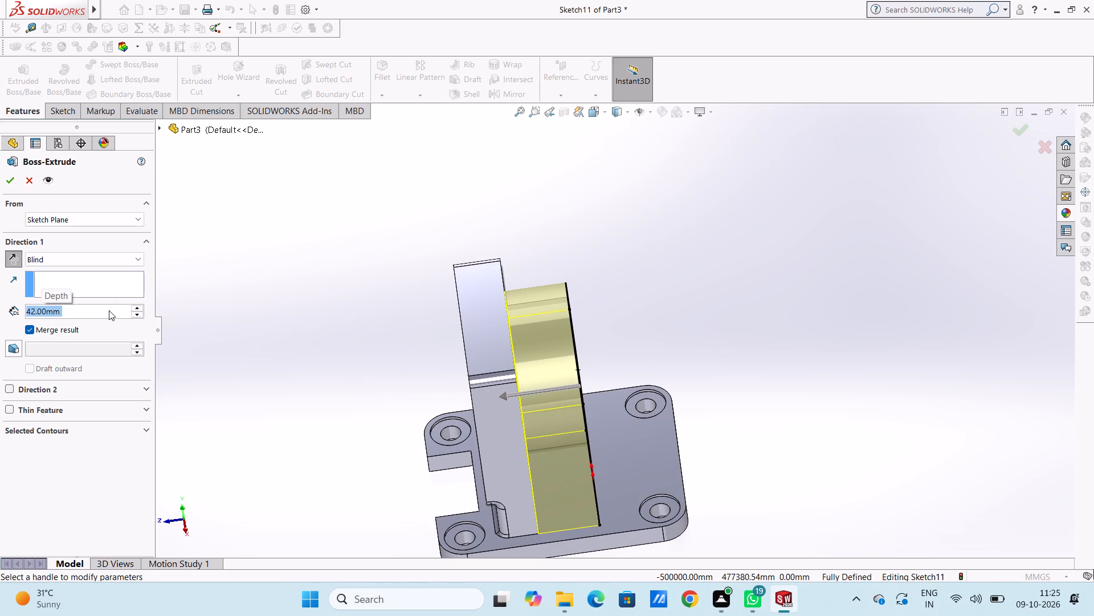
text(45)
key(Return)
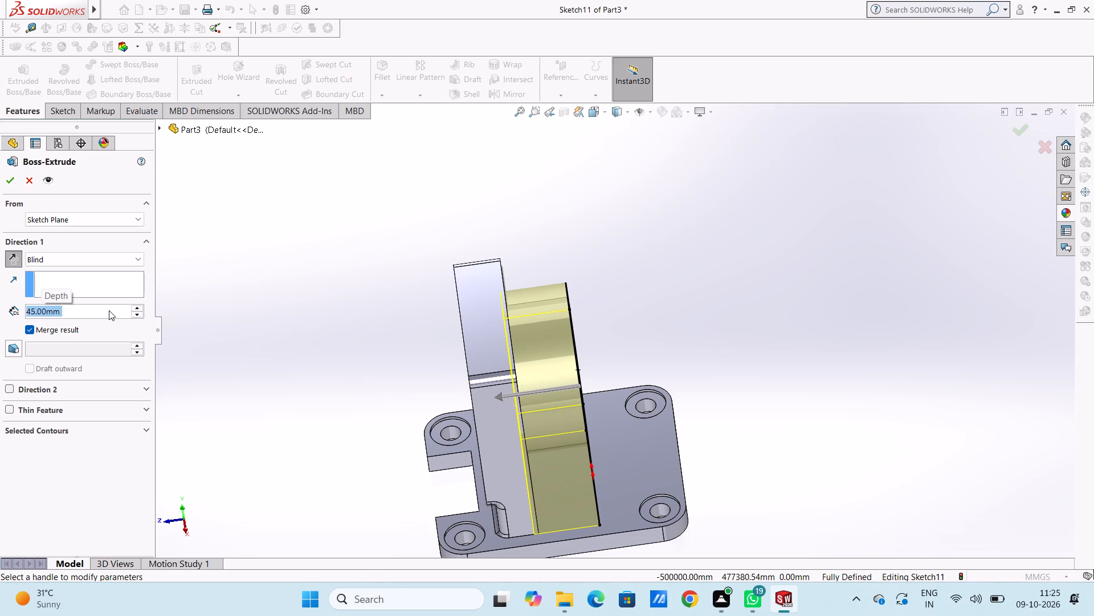
Set the arch extrusion depth to 44 mm and complete the boss merged with the existing body.
key(4)
key(4)
key(Return)
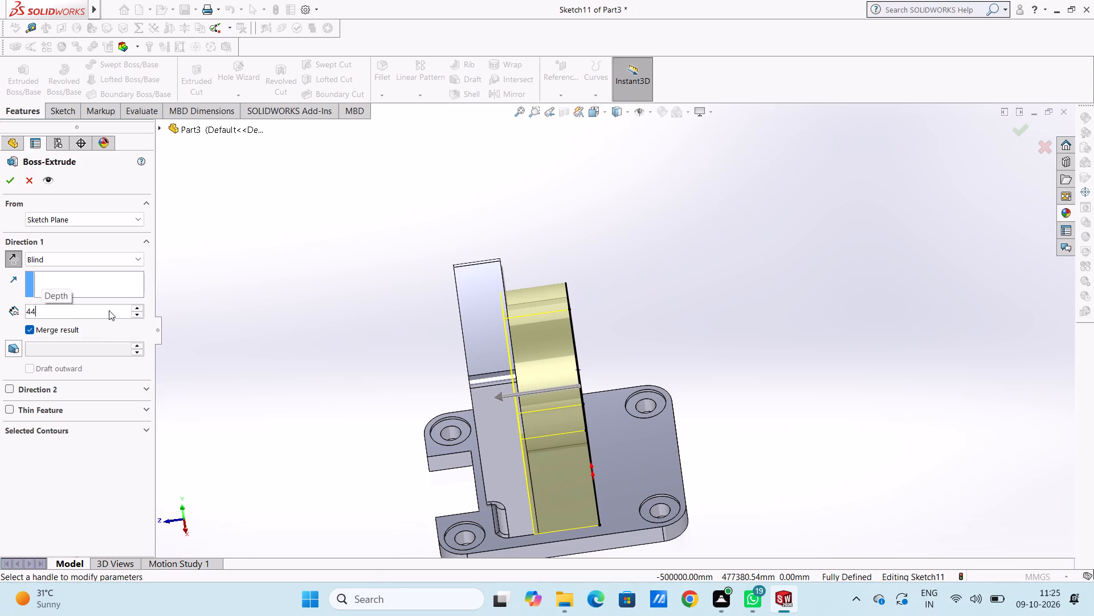
click(10, 181)
click(289, 322)
Examine the arch-shaped support body from several sides, including its joints with the upright block and base plate.
middle_drag(334, 351, 256, 414)
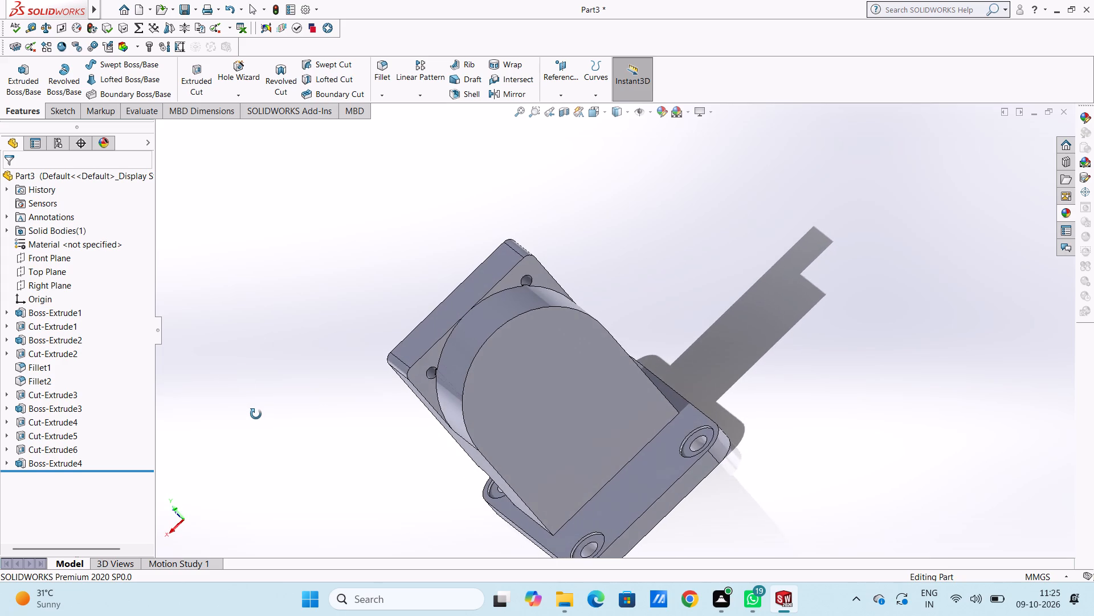
middle_drag(256, 414, 256, 414)
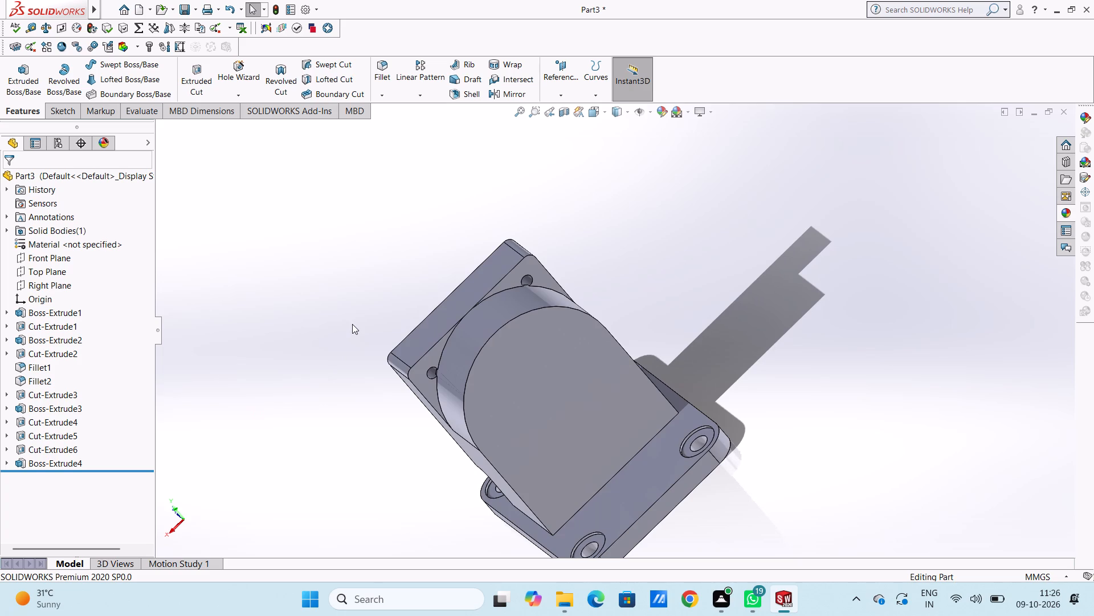
middle_drag(364, 323, 414, 252)
middle_drag(397, 413, 354, 364)
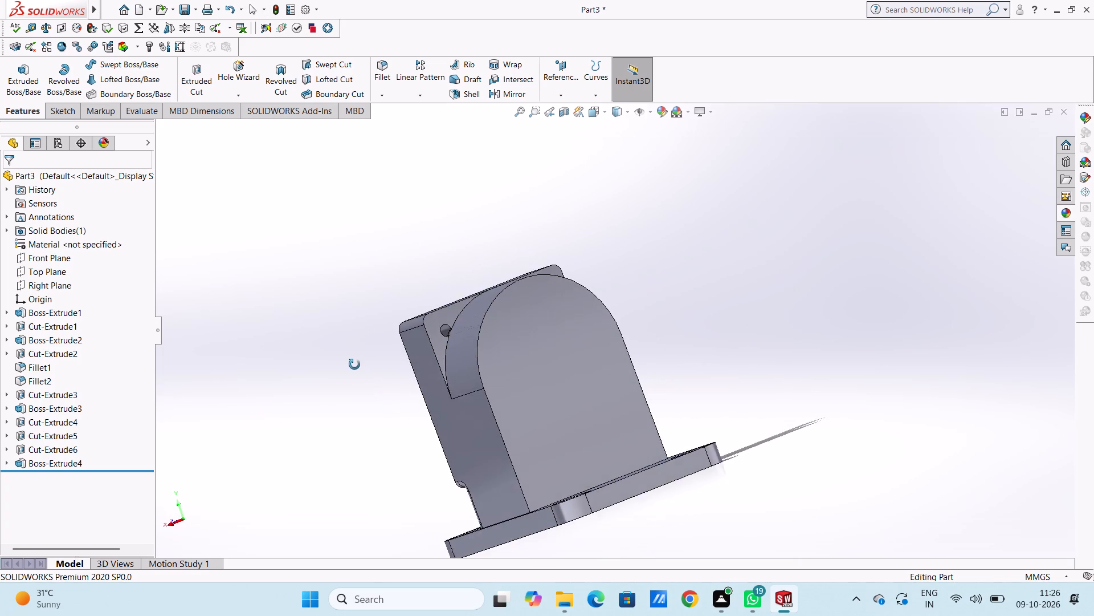
middle_drag(354, 364, 339, 394)
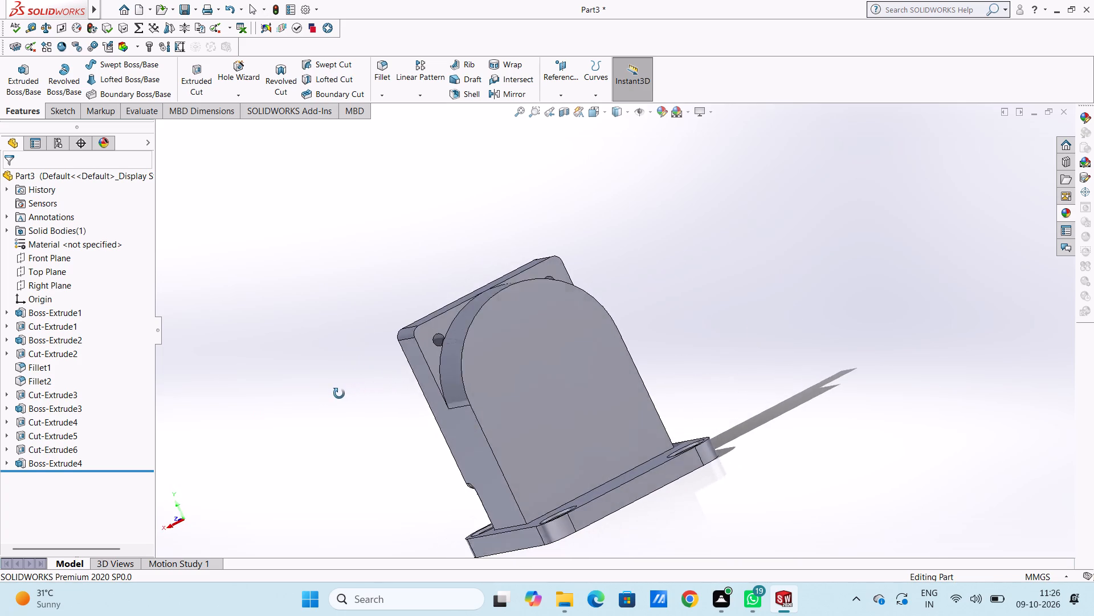
middle_drag(339, 394, 326, 437)
middle_drag(418, 281, 385, 308)
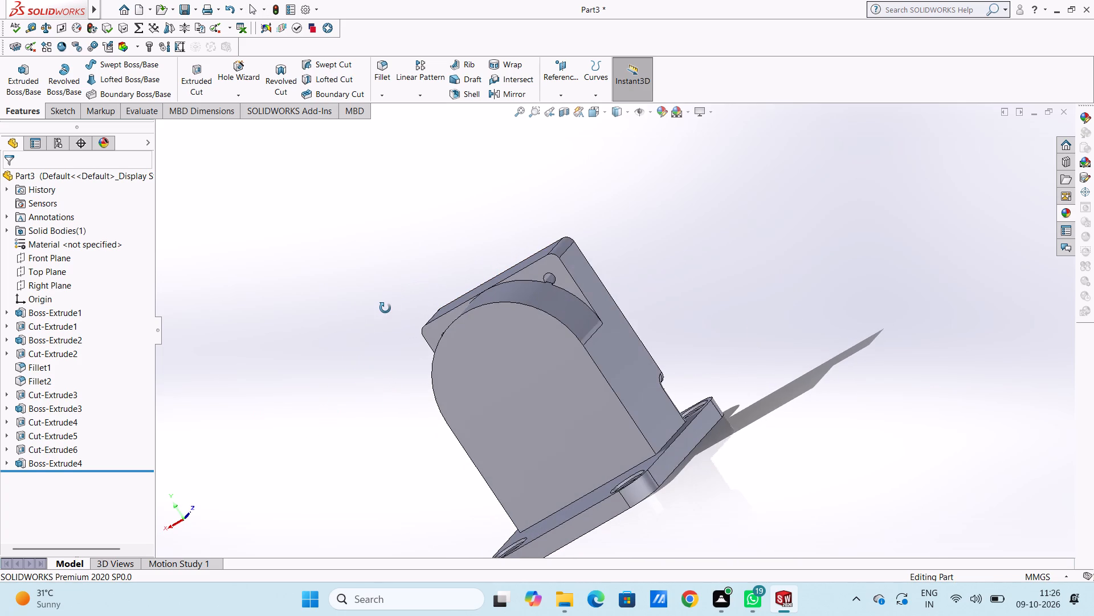
middle_drag(385, 308, 393, 306)
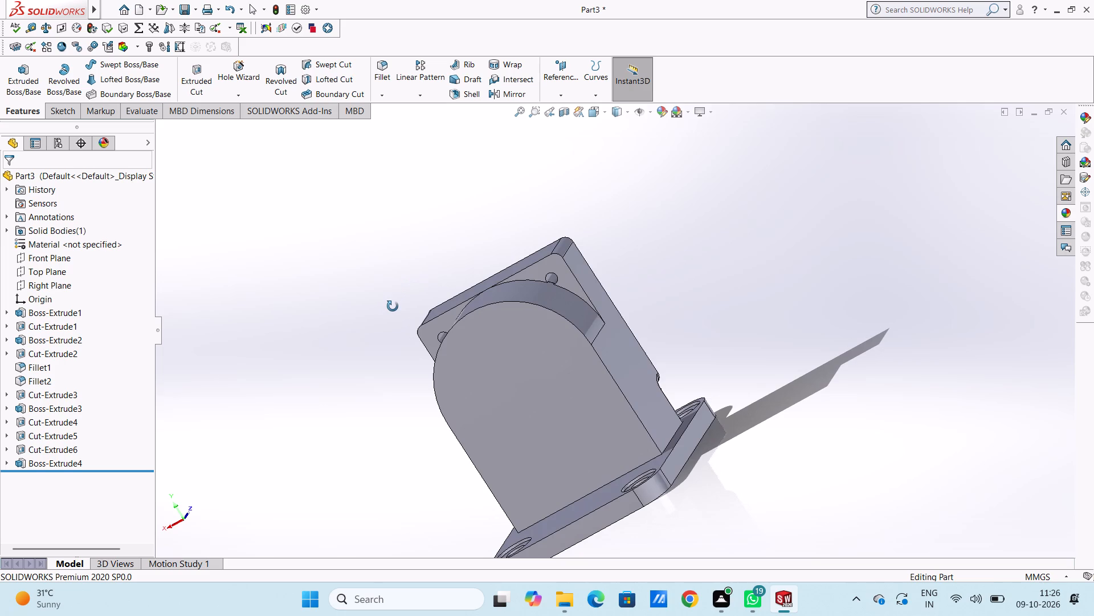
middle_drag(393, 306, 421, 293)
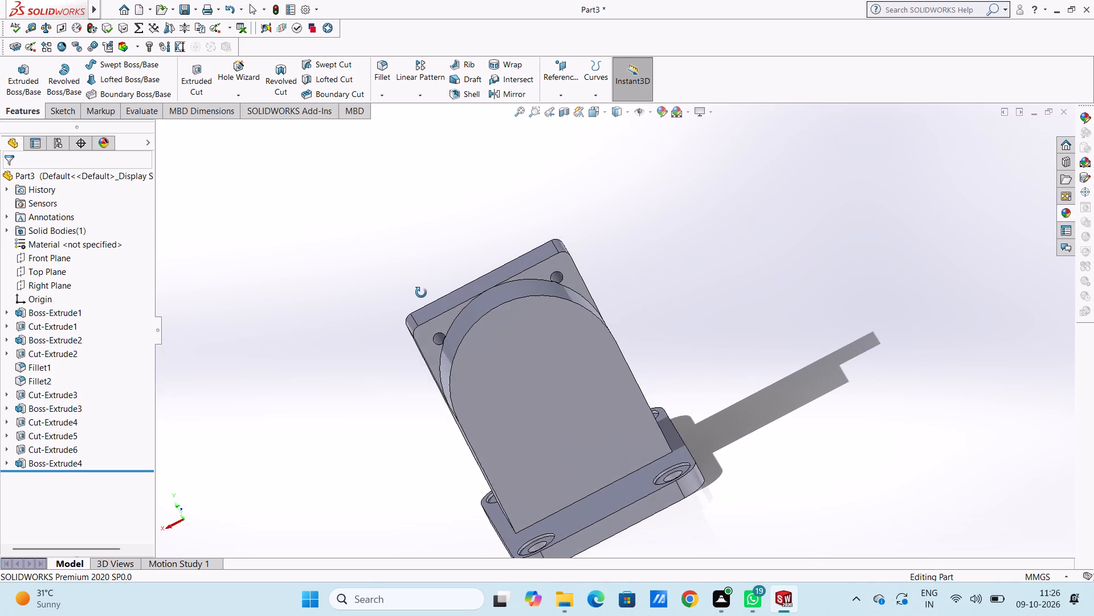
middle_drag(421, 293, 497, 285)
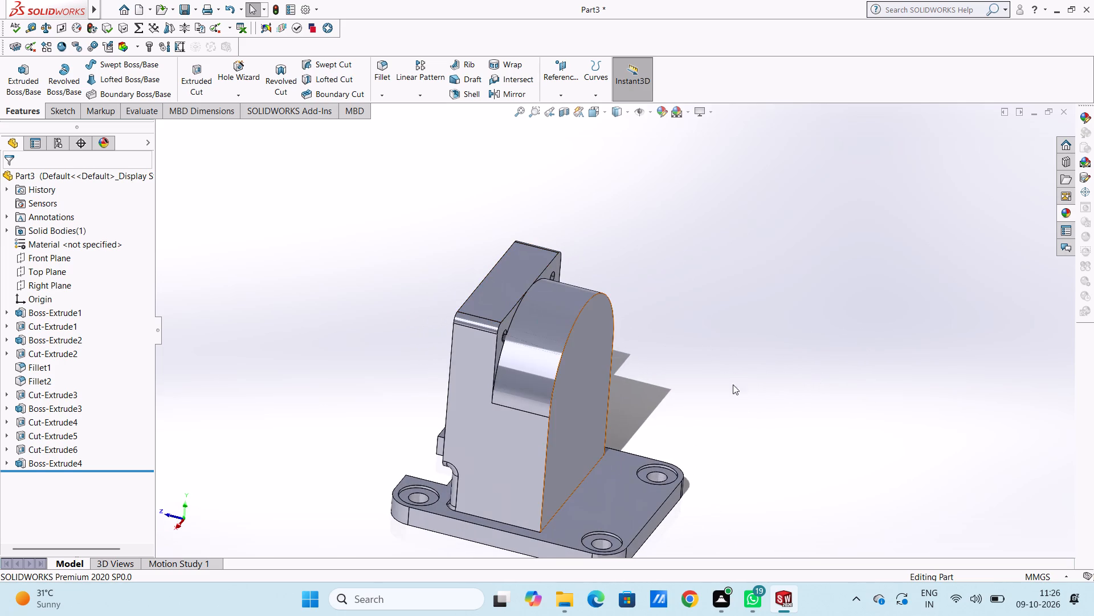
middle_drag(764, 416, 823, 320)
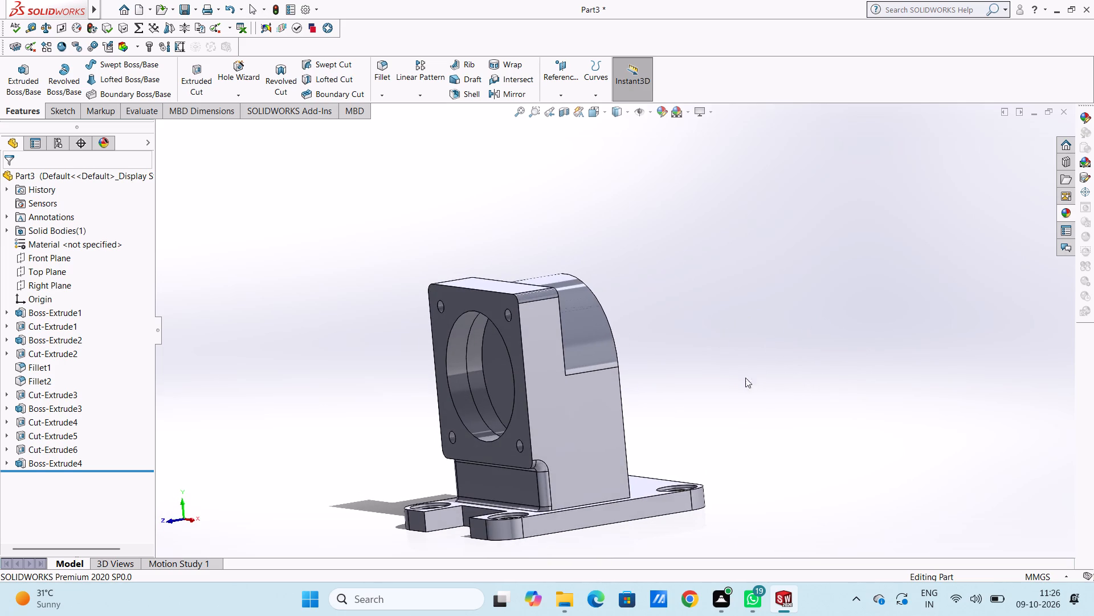
Fillet the three edges where the side and rear faces of the upright body meet the base plate with a 3 mm radius.
scroll(643, 495, up, 2)
scroll(587, 468, down, 2)
scroll(625, 261, down, 1)
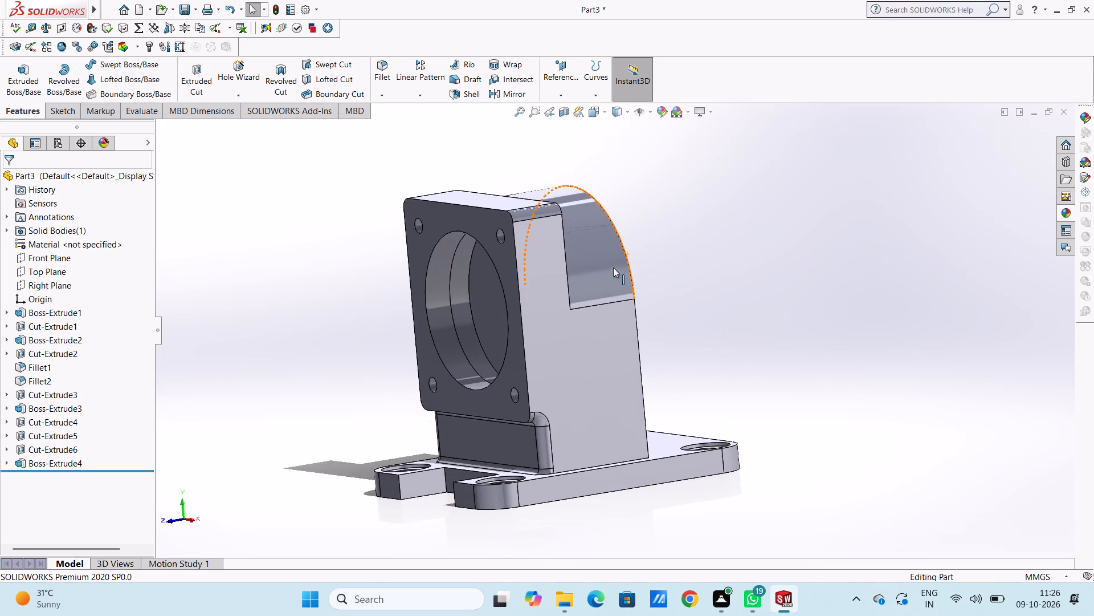
scroll(618, 222, down, 2)
click(386, 71)
scroll(656, 281, up, 4)
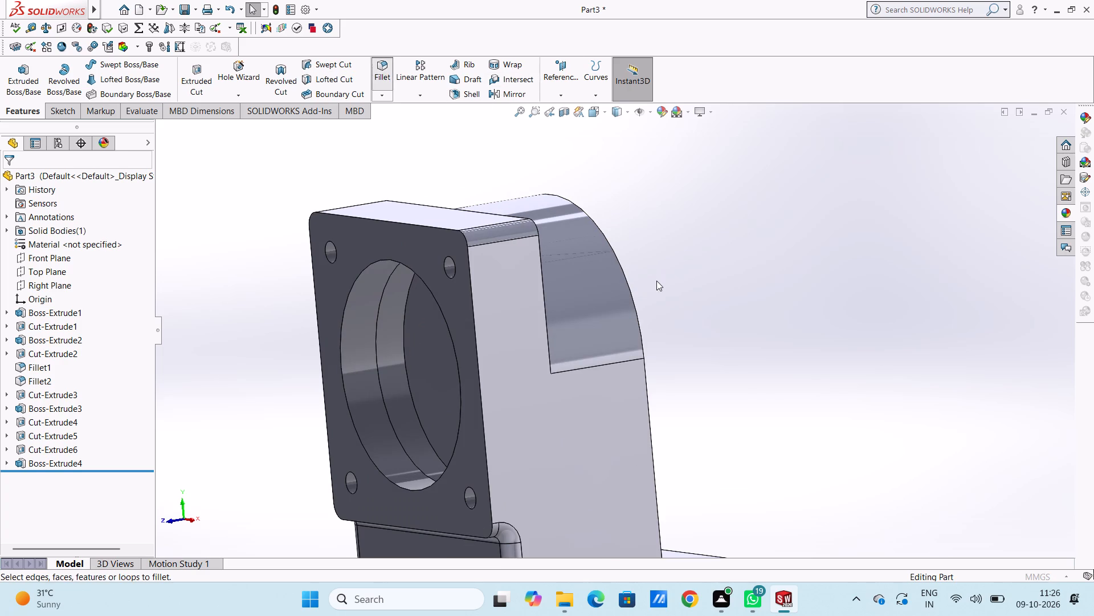
scroll(660, 389, up, 4)
scroll(611, 449, down, 4)
middle_drag(585, 385, 586, 395)
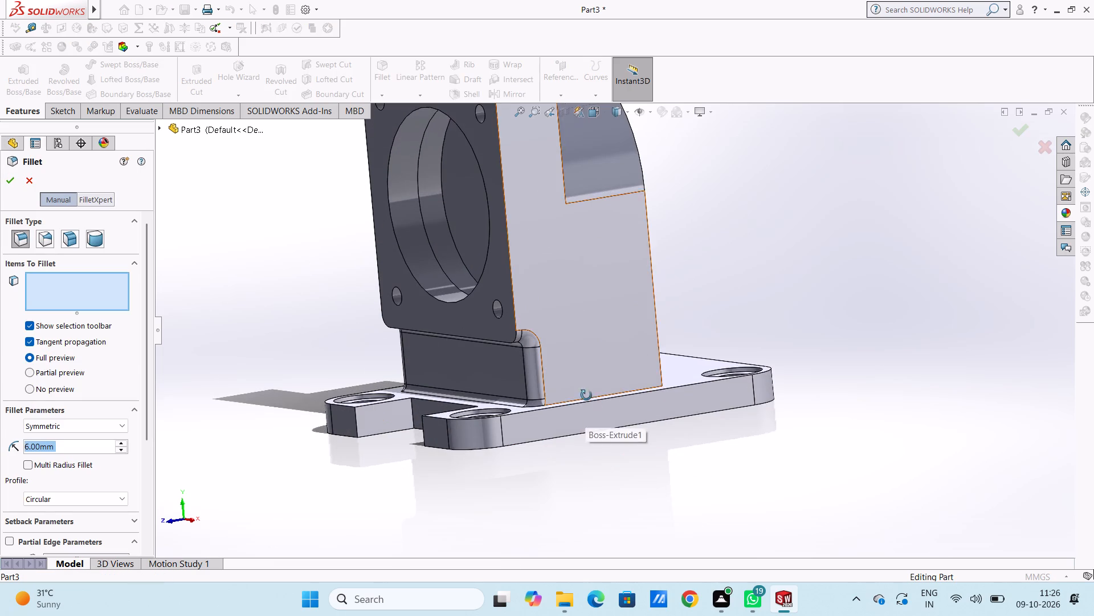
middle_drag(586, 395, 585, 412)
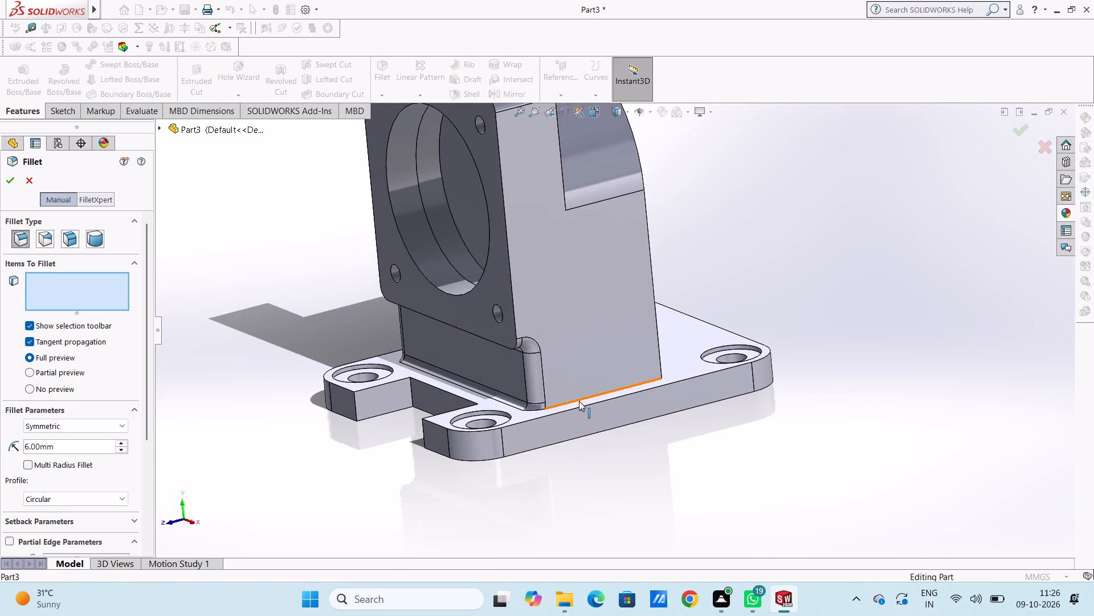
click(579, 401)
middle_drag(788, 254, 765, 254)
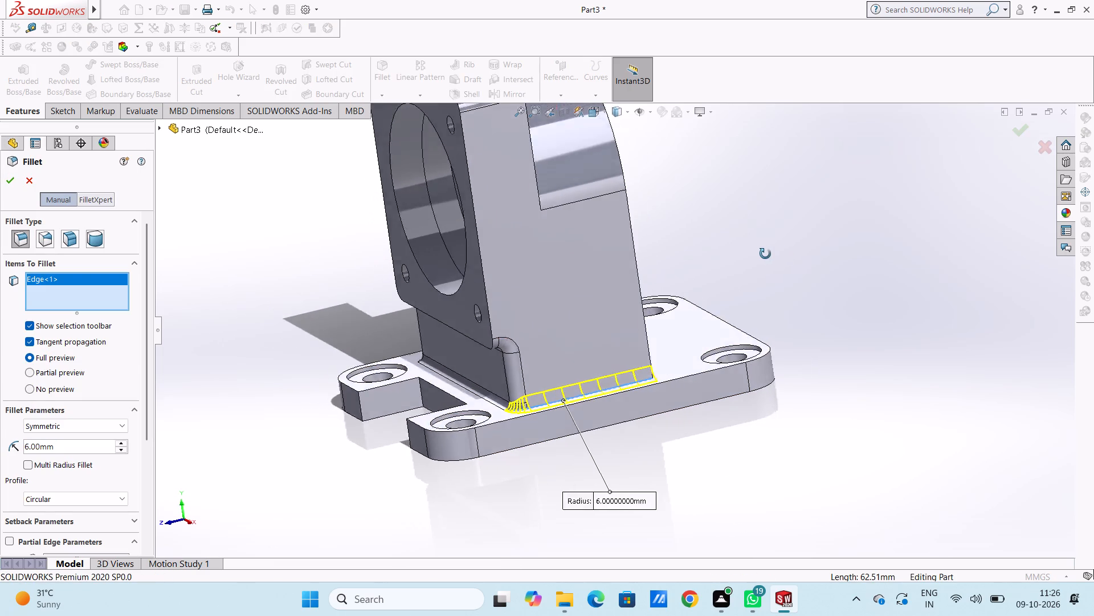
middle_drag(765, 254, 703, 325)
click(609, 370)
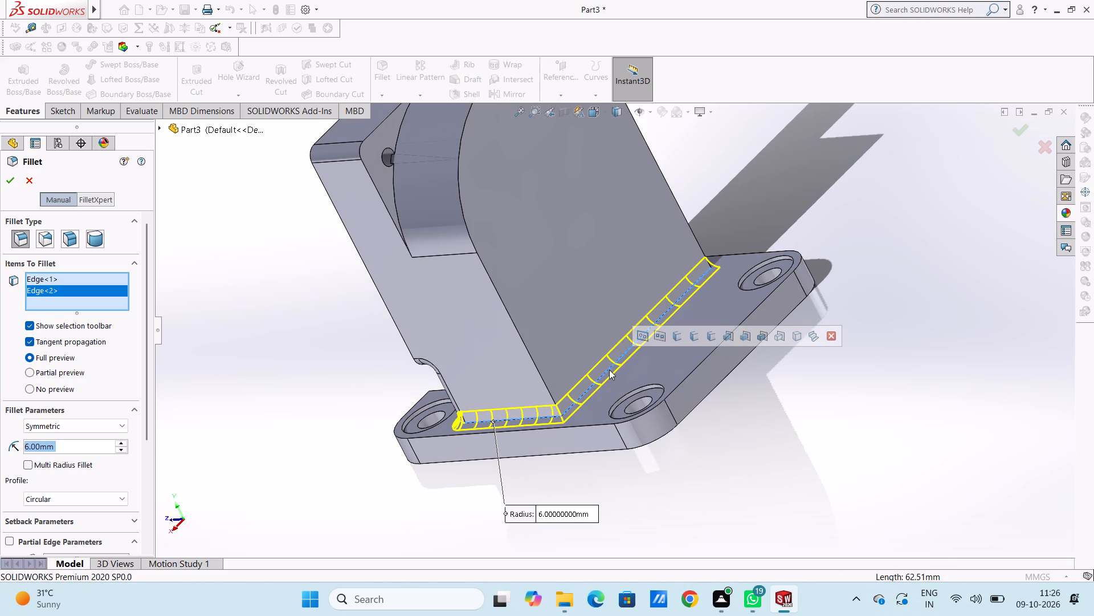
middle_drag(787, 193, 780, 198)
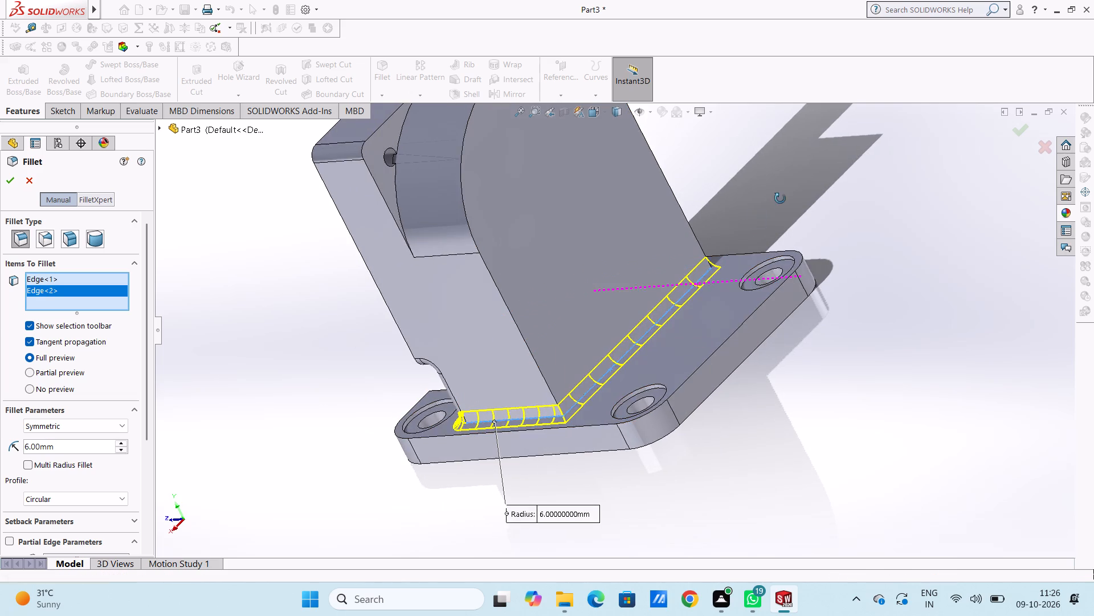
middle_drag(780, 198, 720, 399)
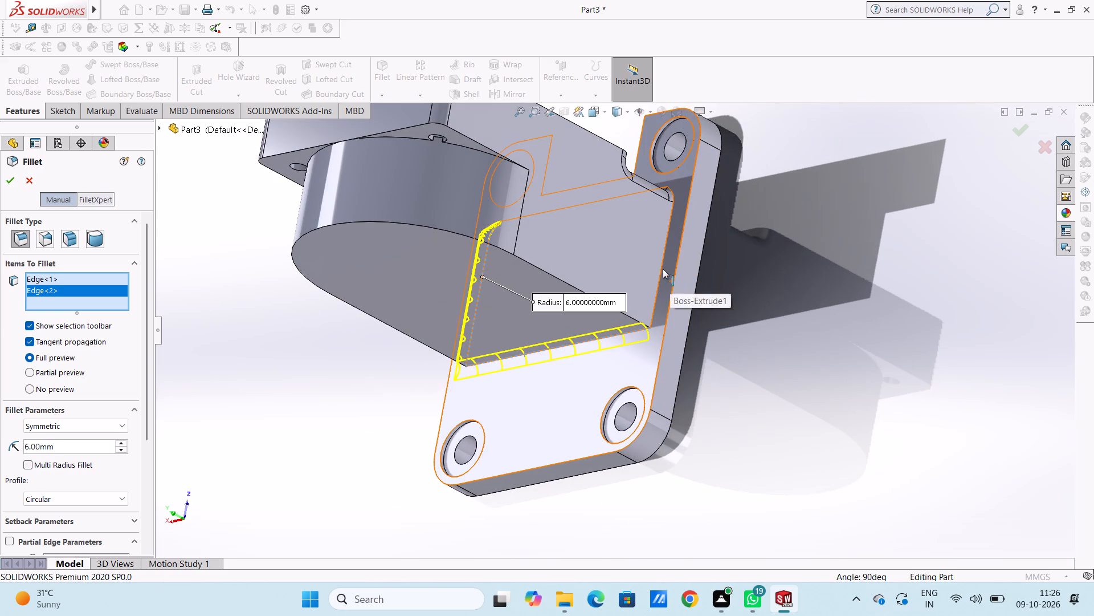
click(660, 269)
scroll(818, 345, up, 4)
scroll(774, 410, up, 1)
middle_drag(771, 415, 846, 217)
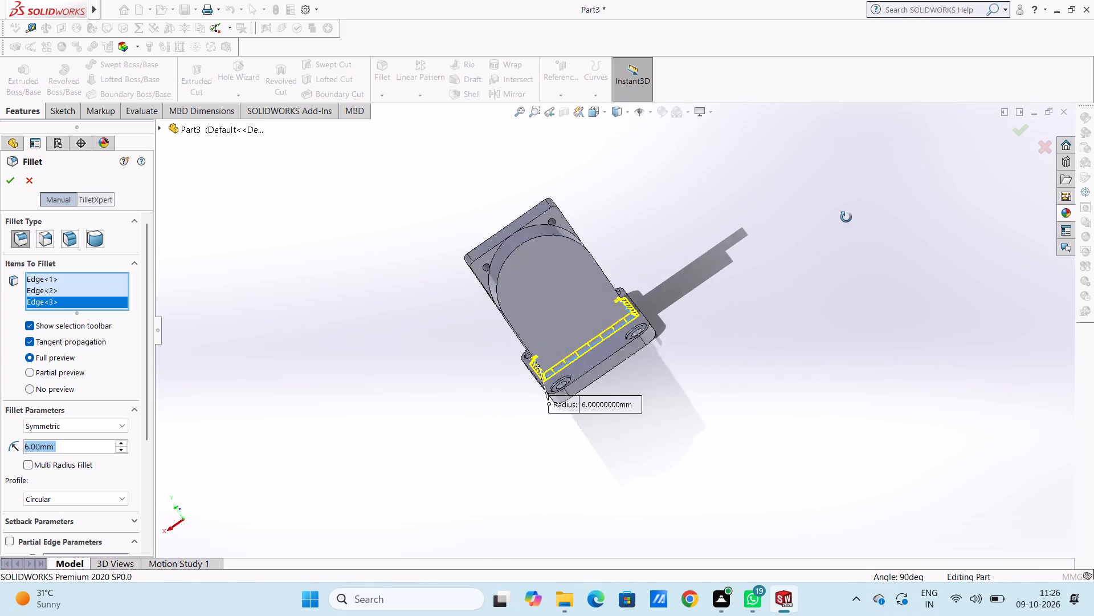
middle_drag(846, 217, 851, 209)
middle_drag(758, 387, 915, 384)
middle_drag(737, 322, 682, 390)
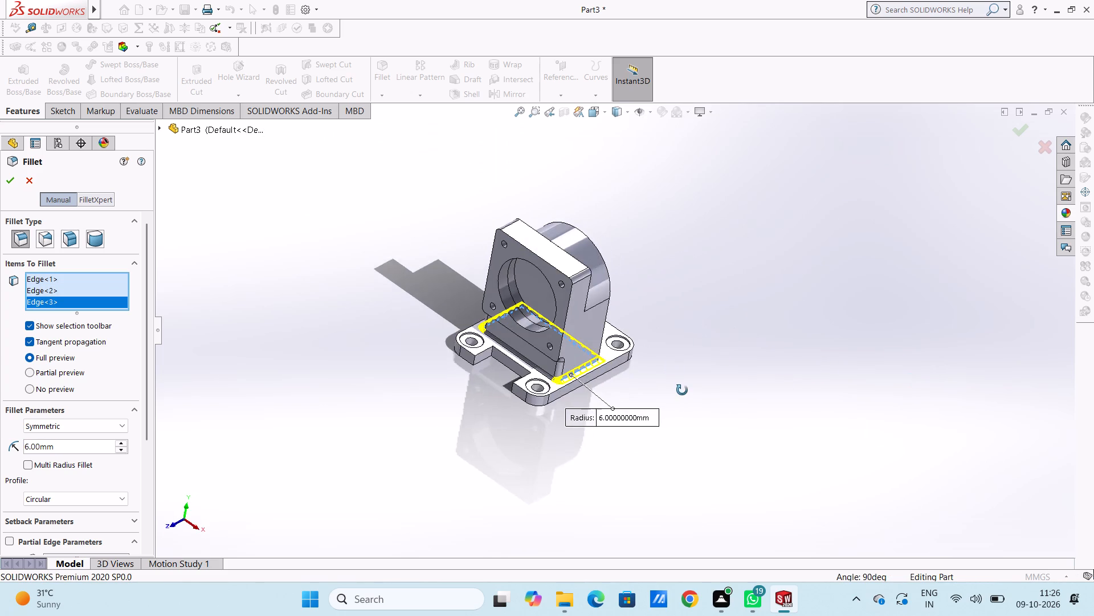
middle_drag(682, 390, 674, 379)
middle_drag(671, 372, 690, 343)
middle_click(688, 346)
middle_drag(681, 350, 673, 359)
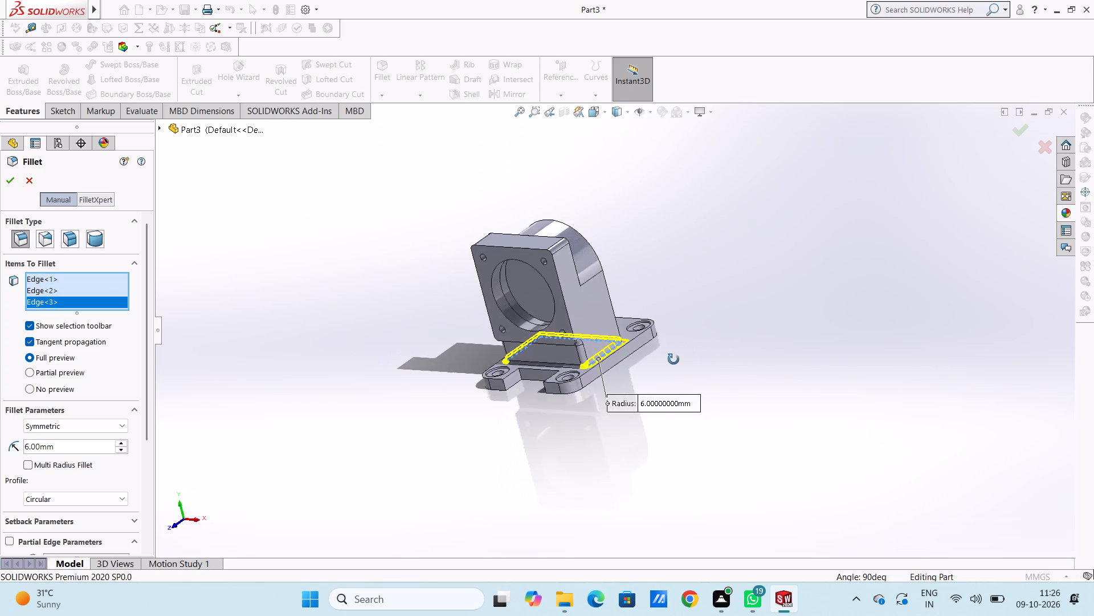
middle_drag(673, 359, 661, 362)
scroll(611, 364, down, 6)
middle_drag(621, 341, 600, 366)
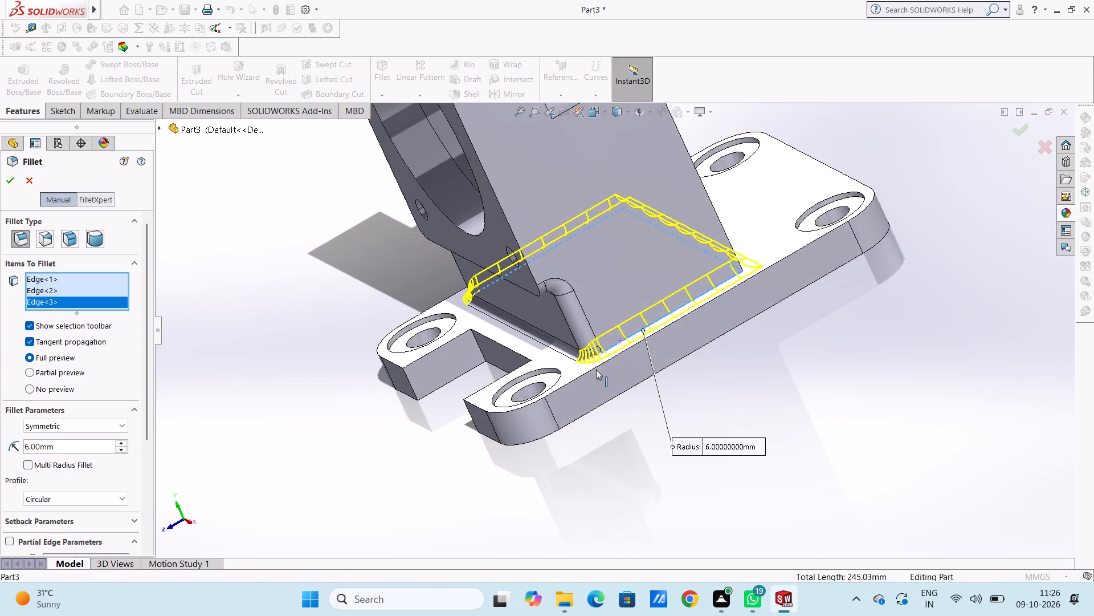
double_click(83, 446)
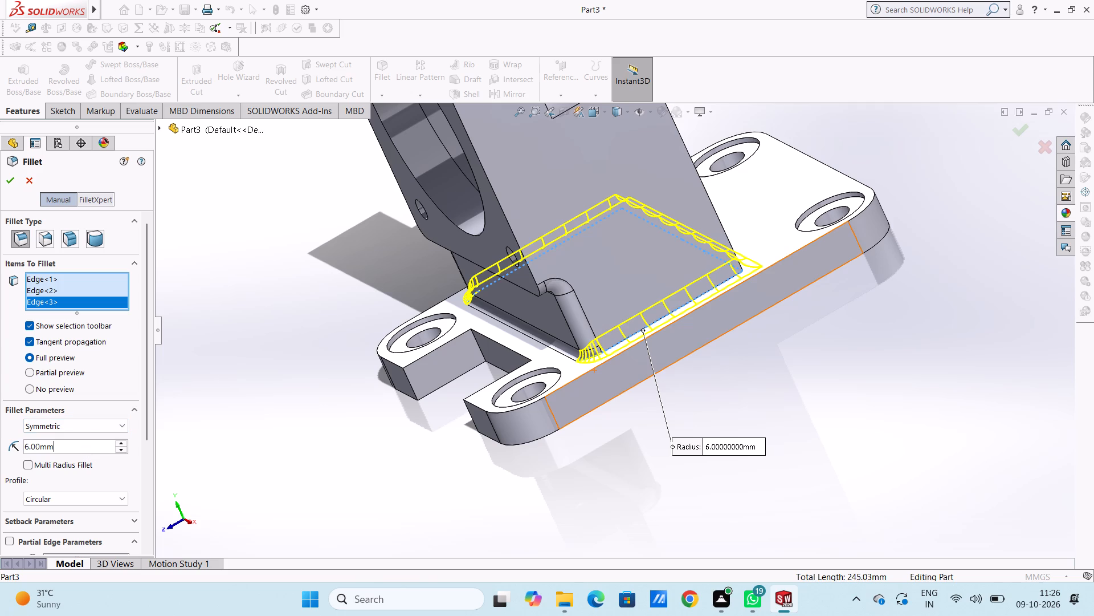
double_click(84, 451)
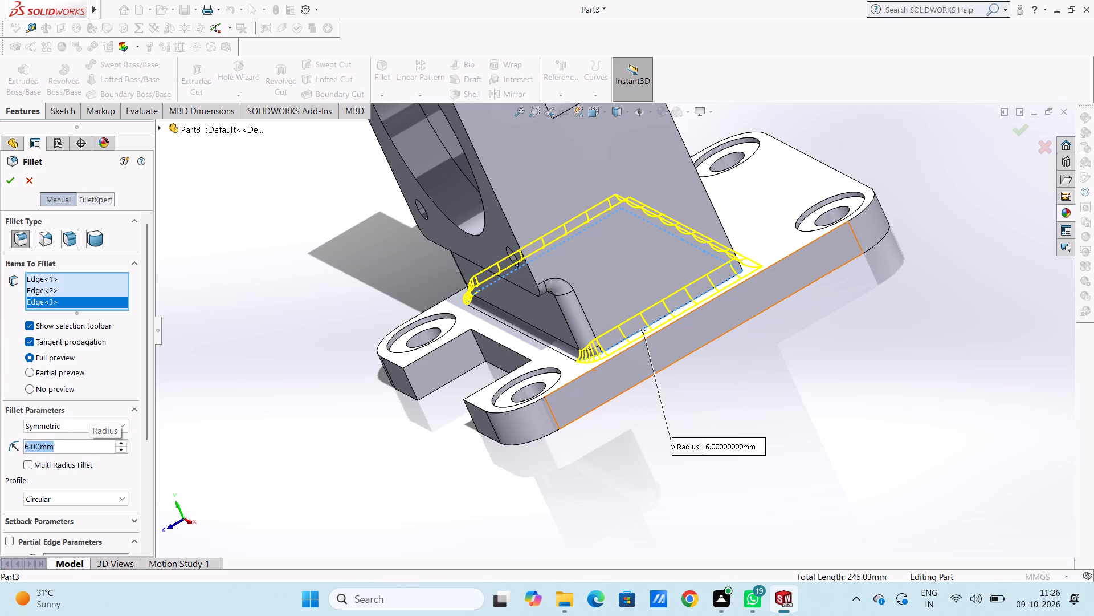
key(3)
key(Return)
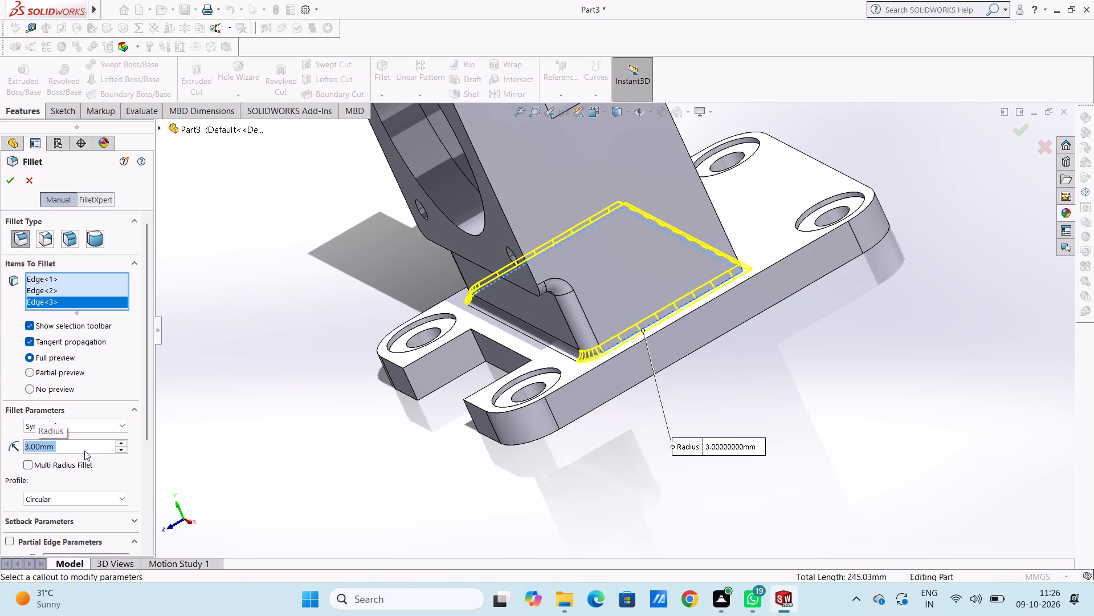
click(7, 183)
click(224, 280)
Examine the filleted joint at the base plate and the stepped circular bore in the upright block from several angles.
middle_drag(285, 358, 317, 339)
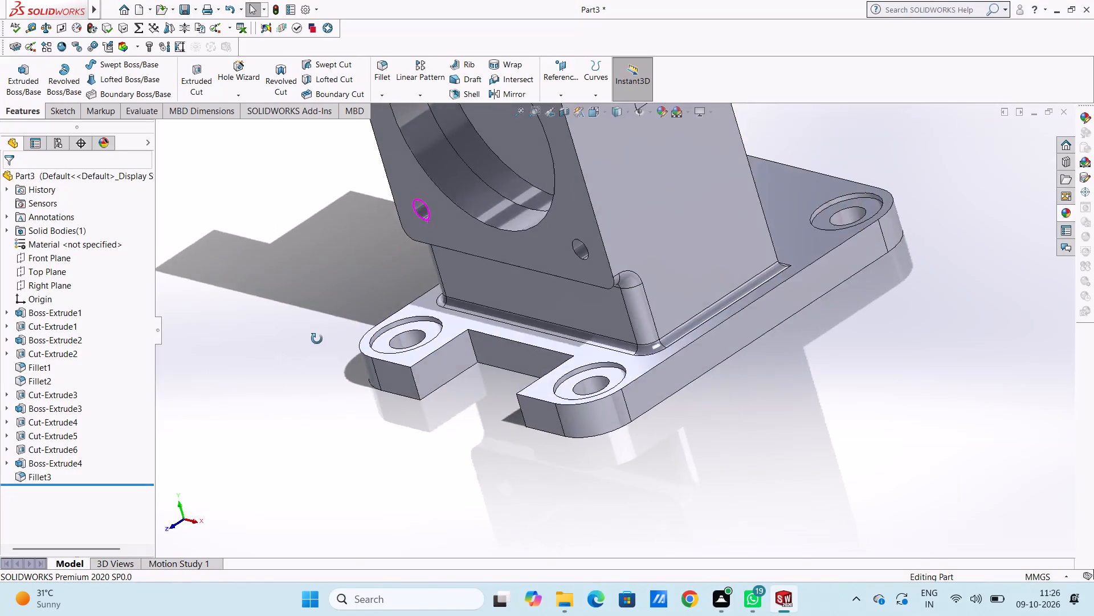
middle_drag(317, 339, 322, 317)
scroll(317, 315, up, 4)
middle_drag(340, 374, 273, 358)
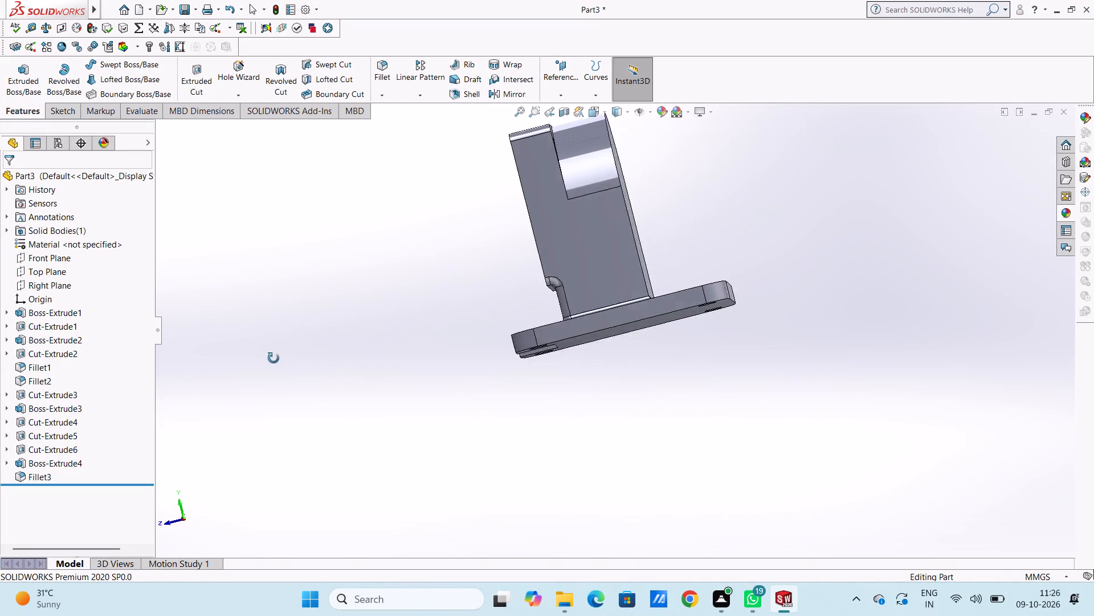
middle_drag(273, 358, 222, 383)
middle_drag(218, 384, 342, 387)
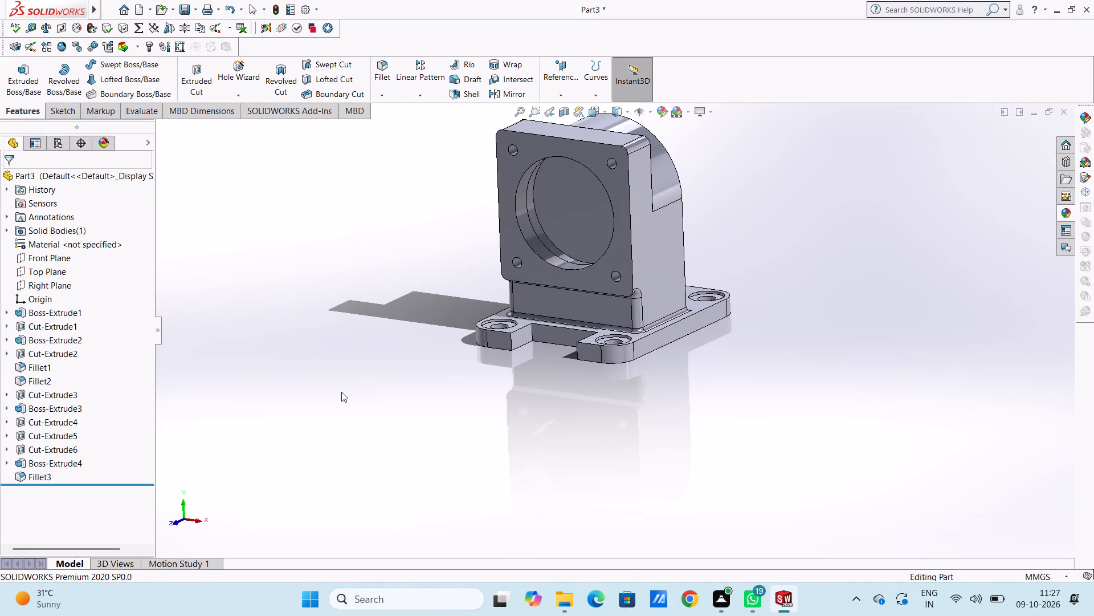
key(ctrl+1)
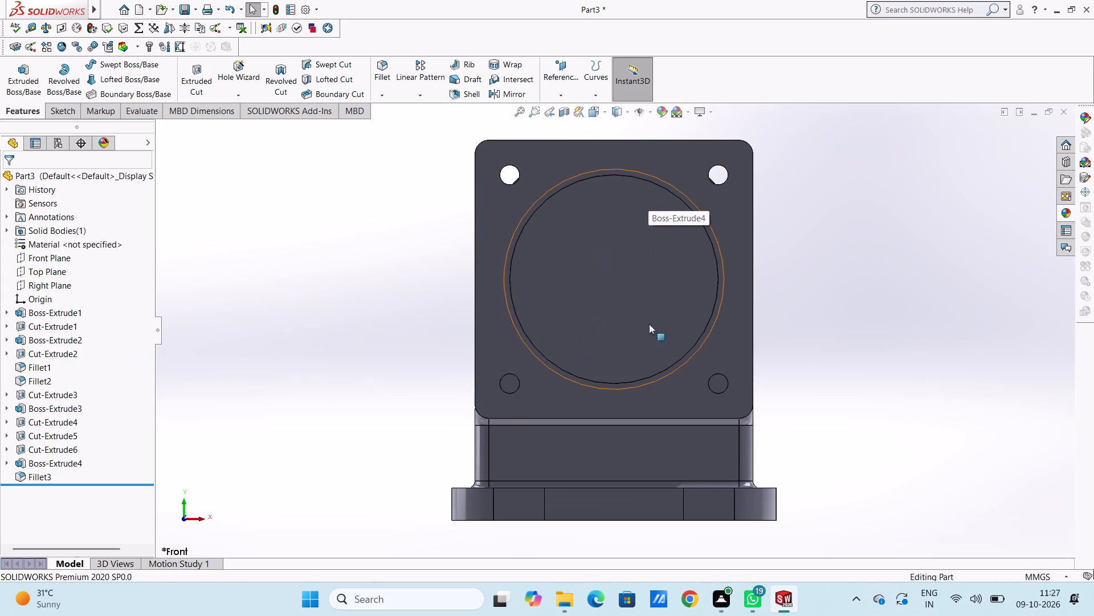
middle_drag(822, 261, 802, 277)
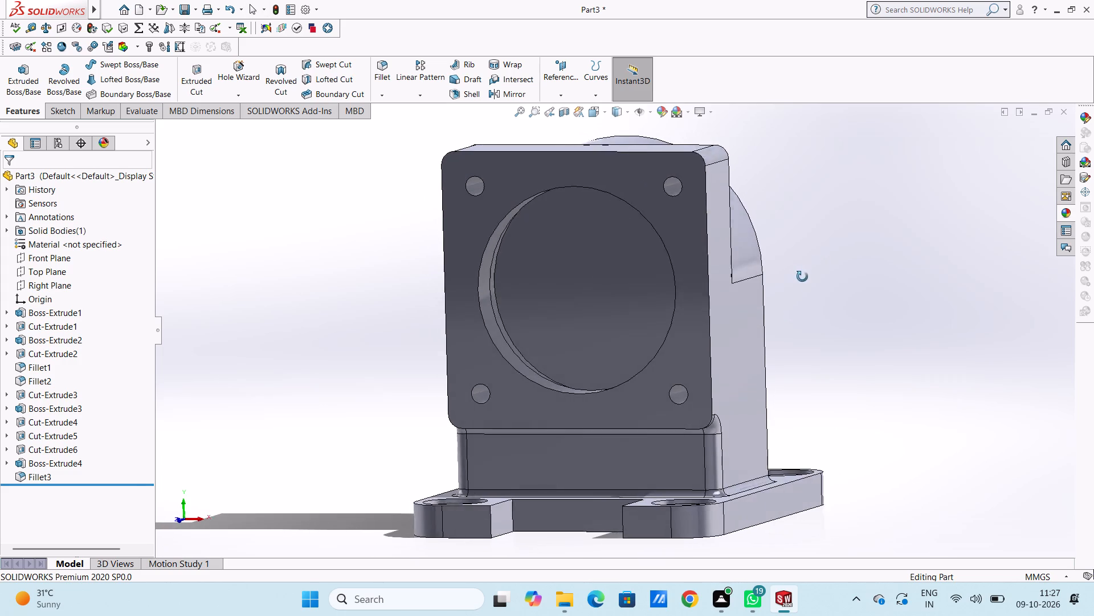
middle_drag(802, 277, 803, 277)
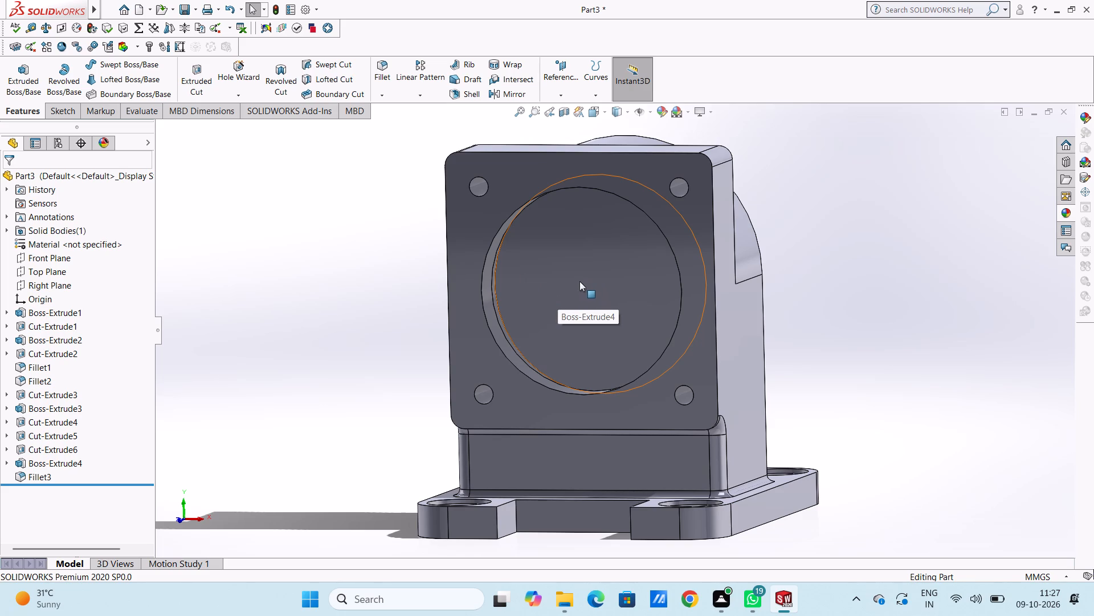
middle_drag(539, 266, 504, 285)
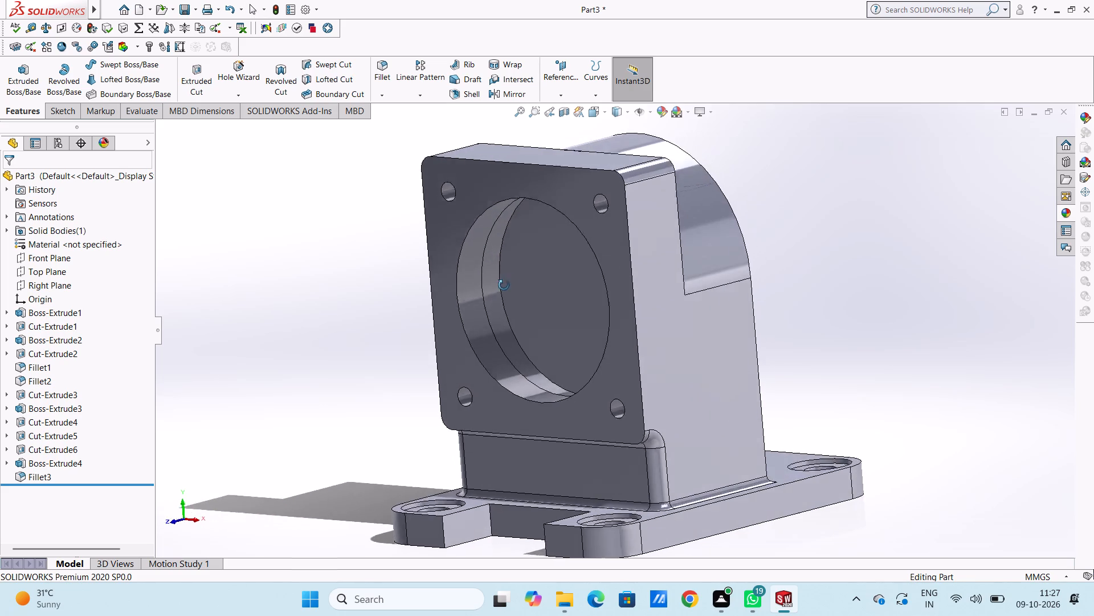
middle_drag(504, 285, 491, 310)
scroll(504, 325, down, 6)
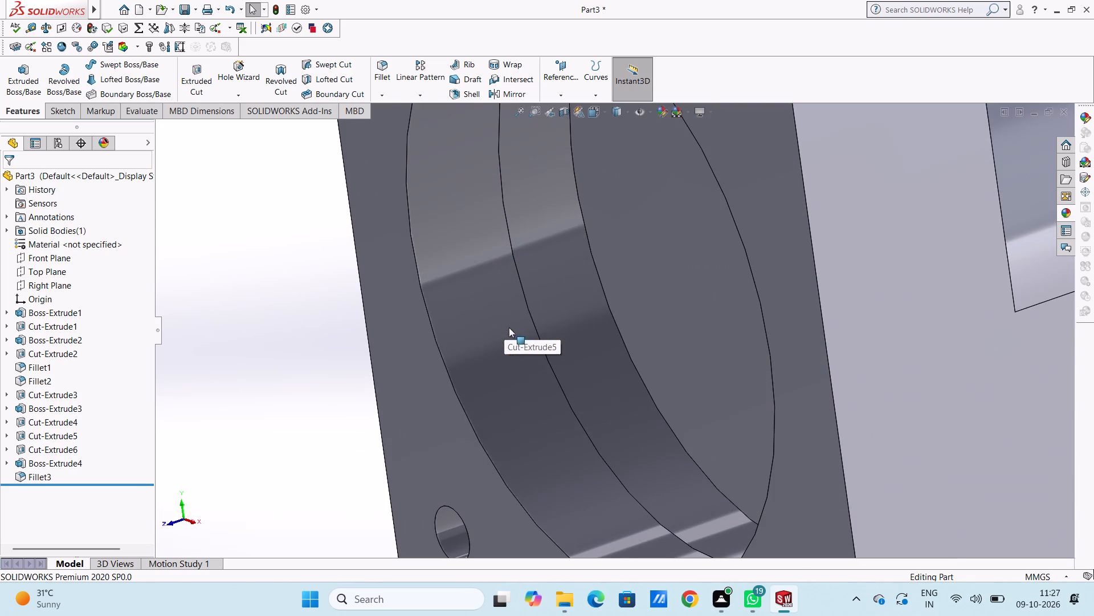
click(525, 302)
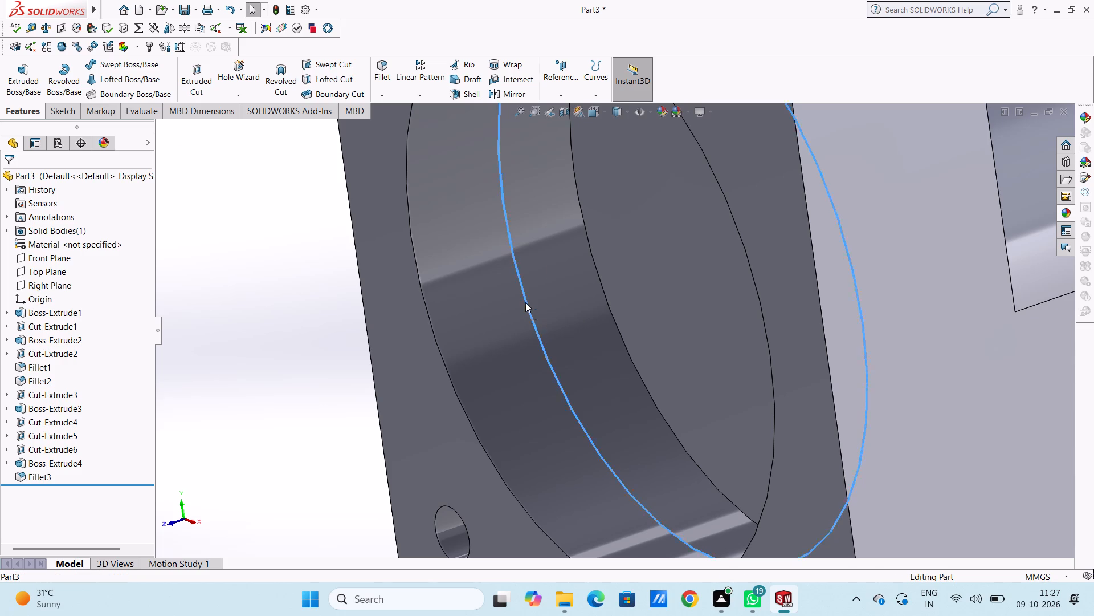
click(305, 323)
middle_drag(317, 394, 329, 376)
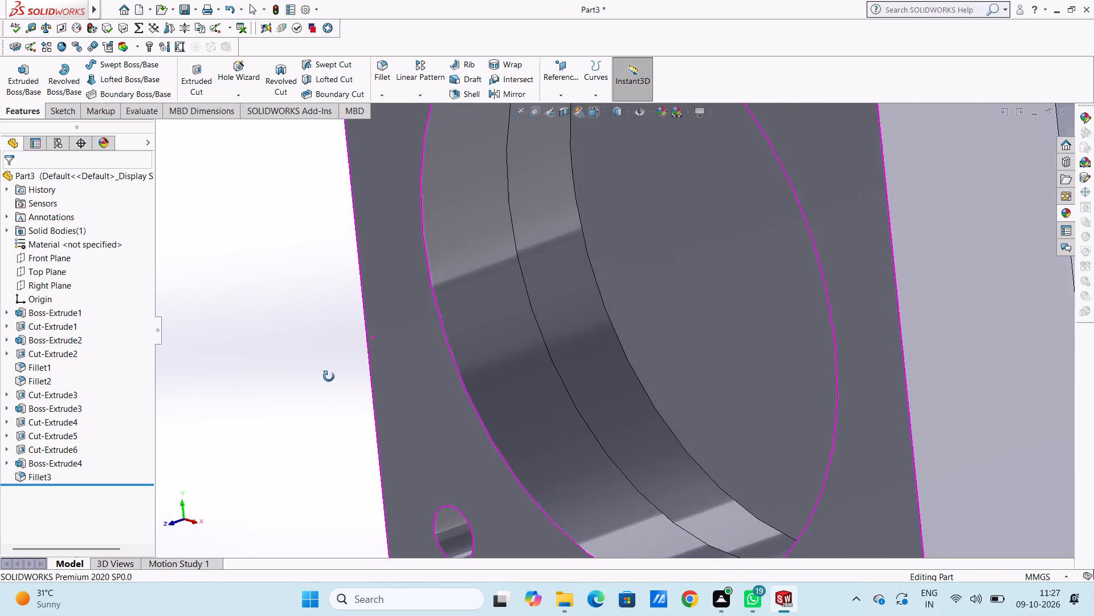
middle_drag(329, 376, 356, 354)
scroll(590, 340, up, 4)
scroll(660, 354, up, 4)
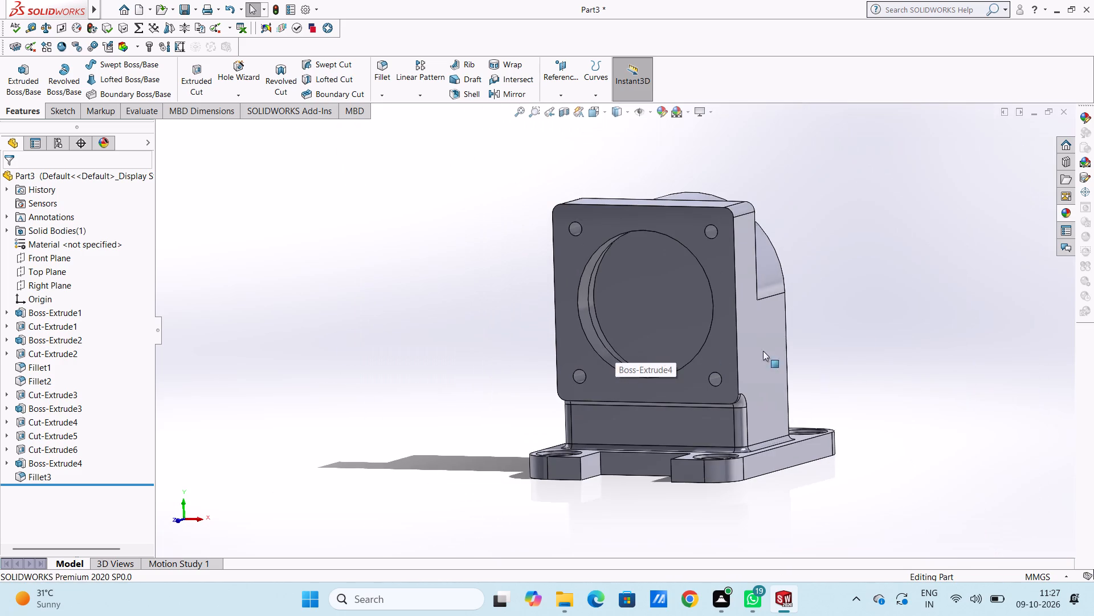
middle_drag(860, 321, 863, 342)
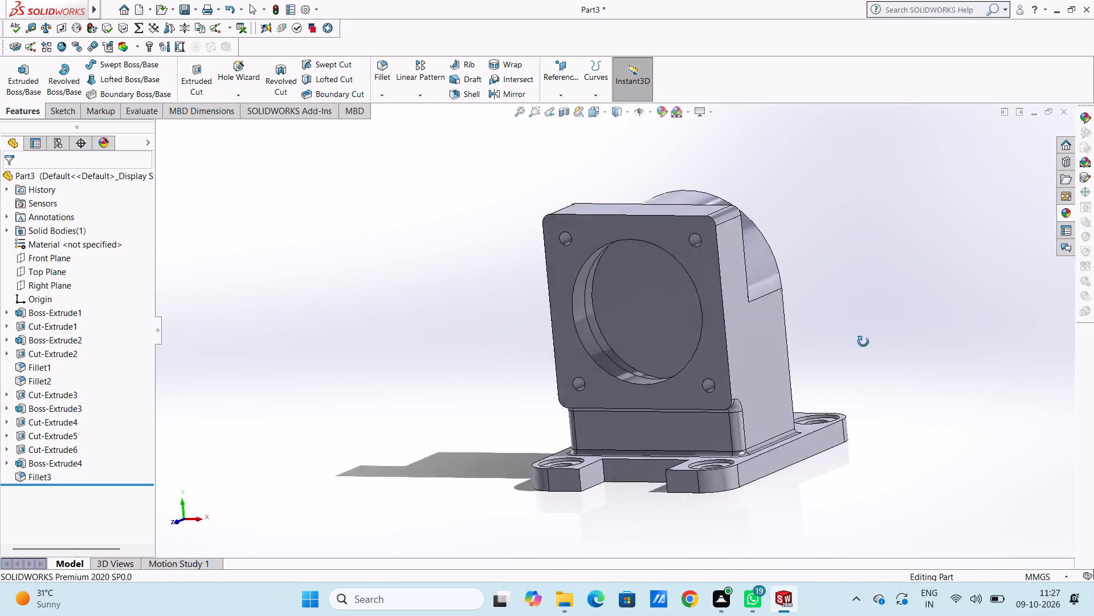
middle_drag(863, 342, 829, 375)
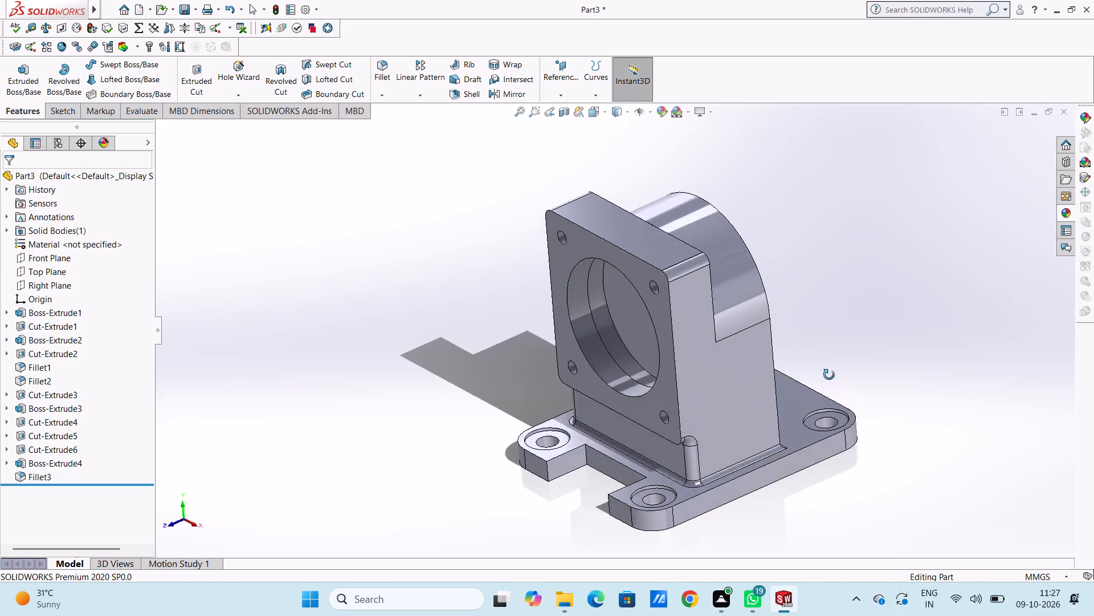
middle_drag(829, 375, 836, 362)
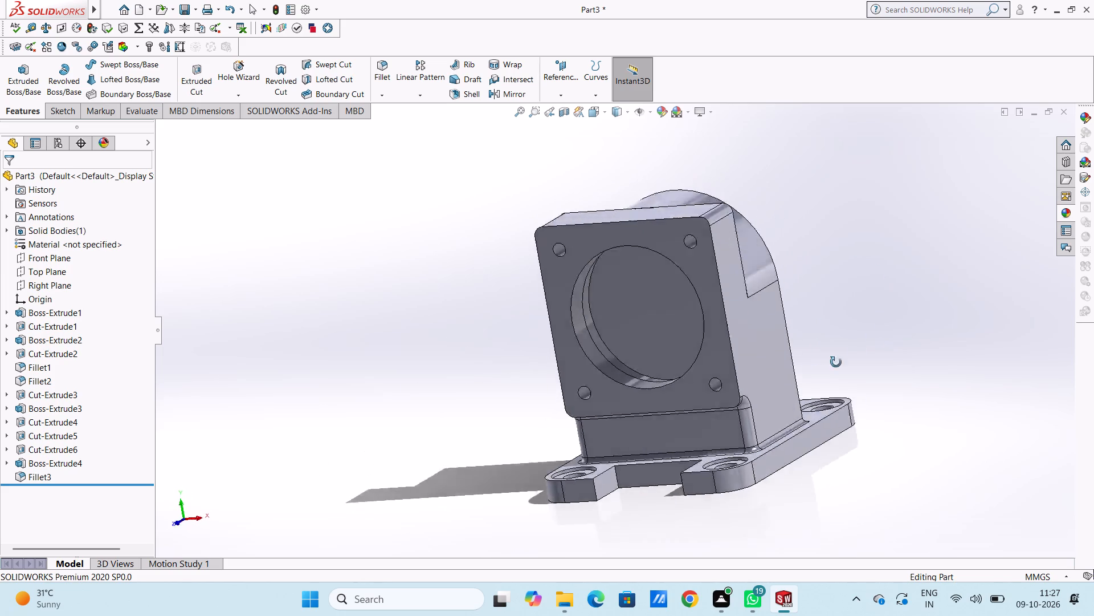
middle_drag(836, 362, 812, 375)
middle_drag(812, 375, 842, 372)
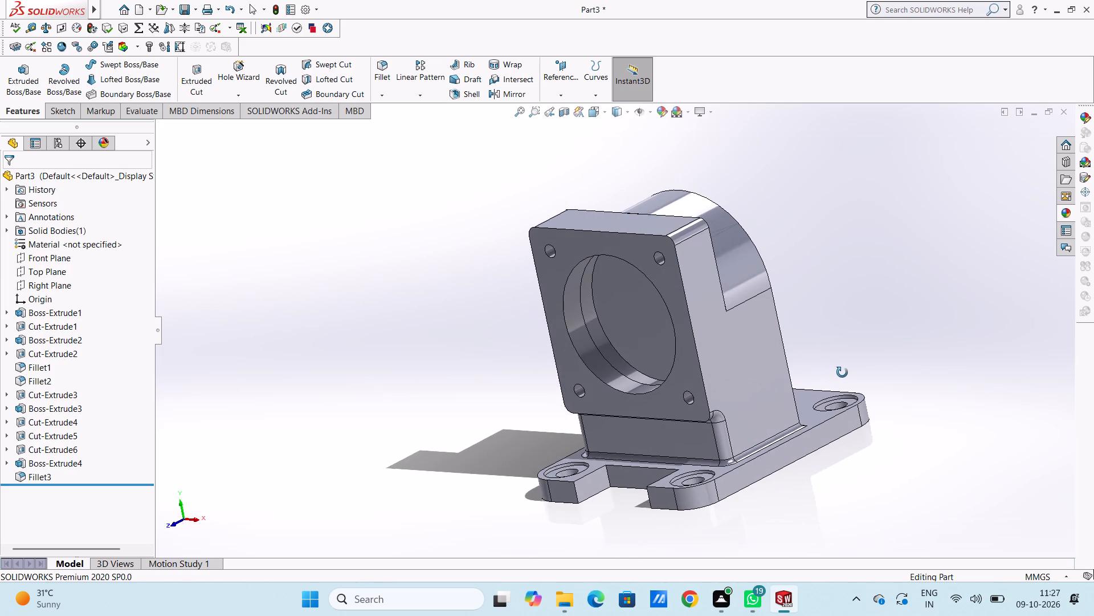
middle_drag(842, 372, 859, 355)
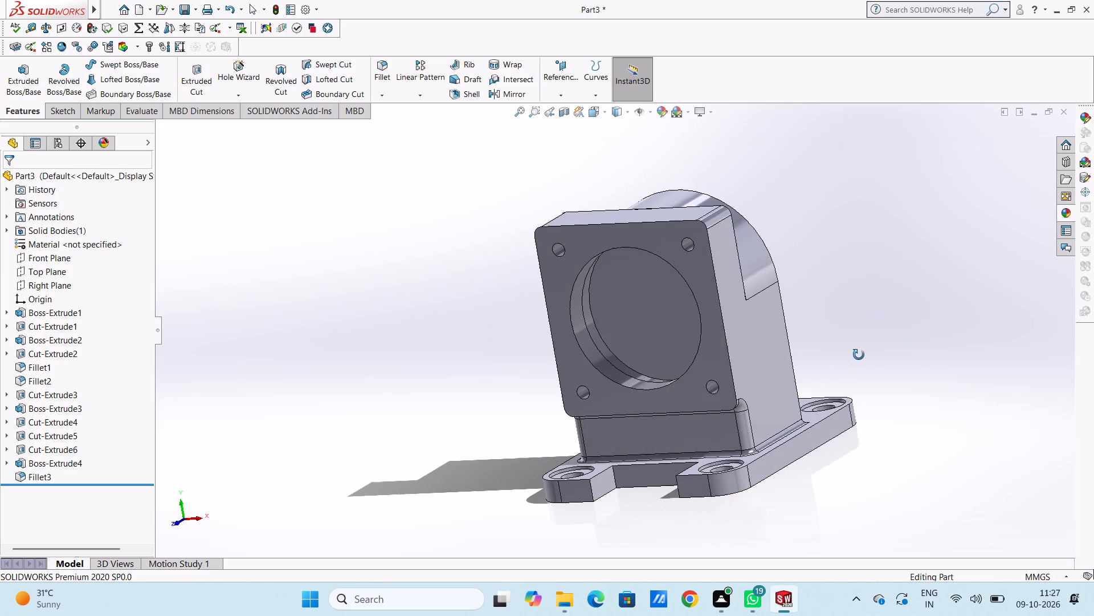
middle_drag(859, 355, 854, 355)
middle_drag(827, 355, 844, 349)
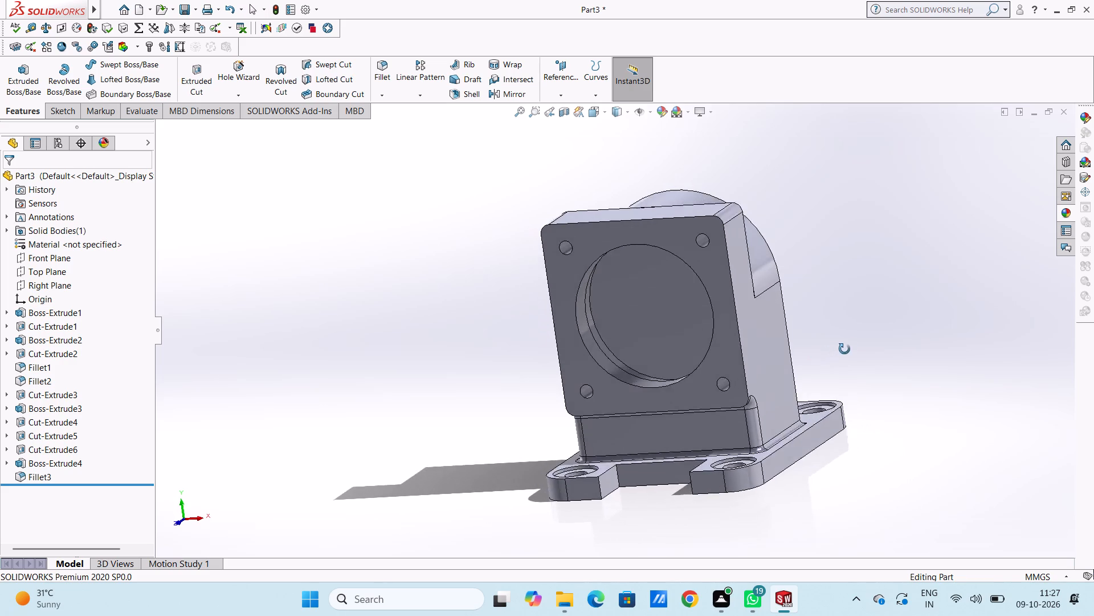
middle_drag(844, 349, 847, 341)
middle_drag(726, 343, 774, 261)
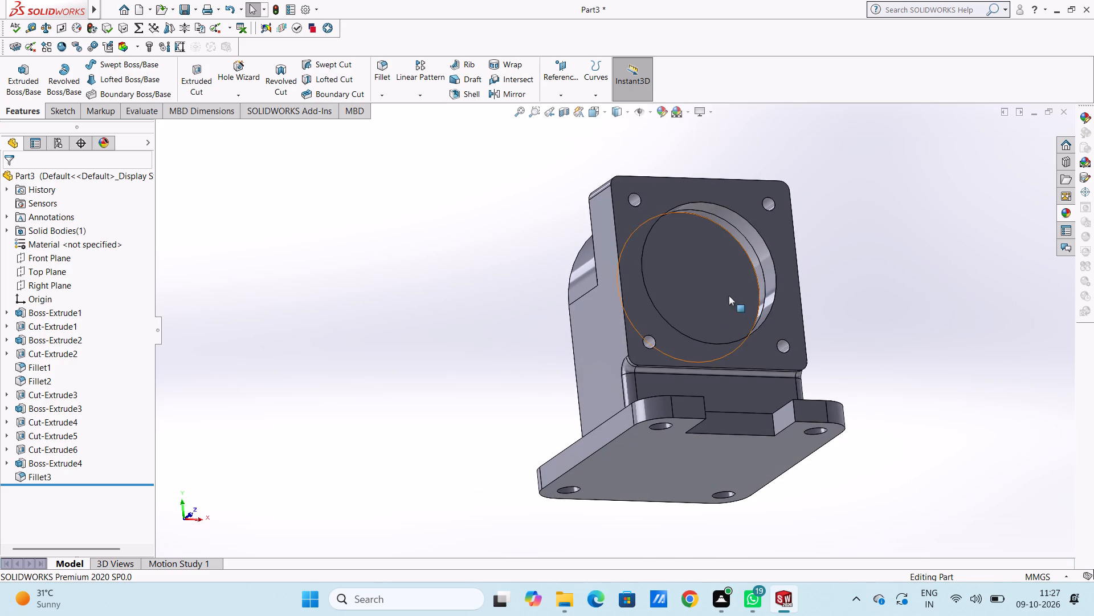
Sketch a circle about 52 mm in diameter on the flat face inside the upright block's bore, centred on the bore.
key(ctrl+1)
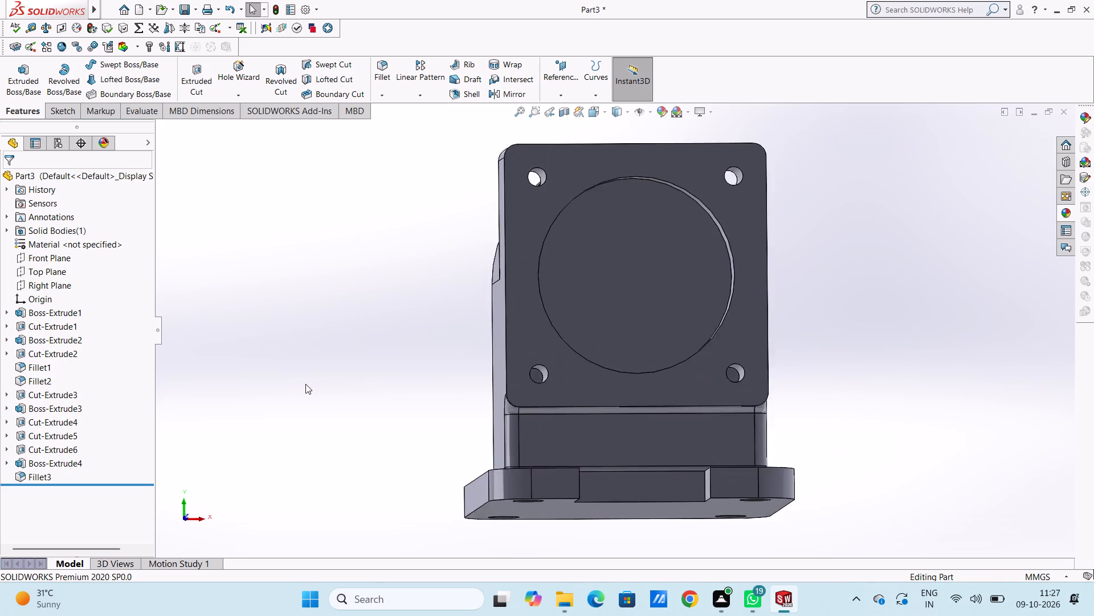
click(585, 291)
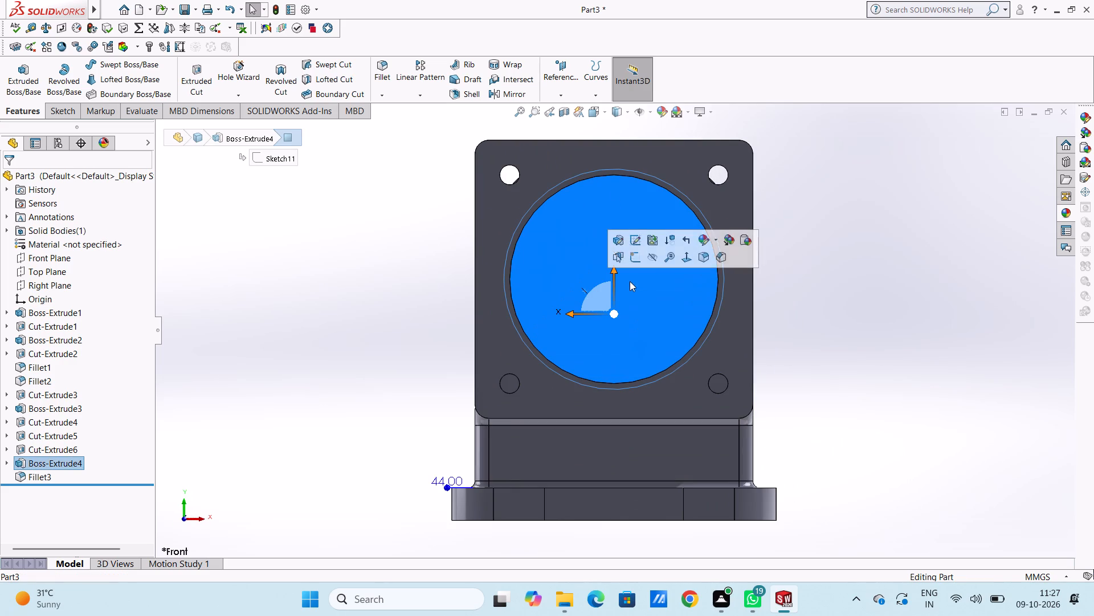
click(634, 259)
click(309, 298)
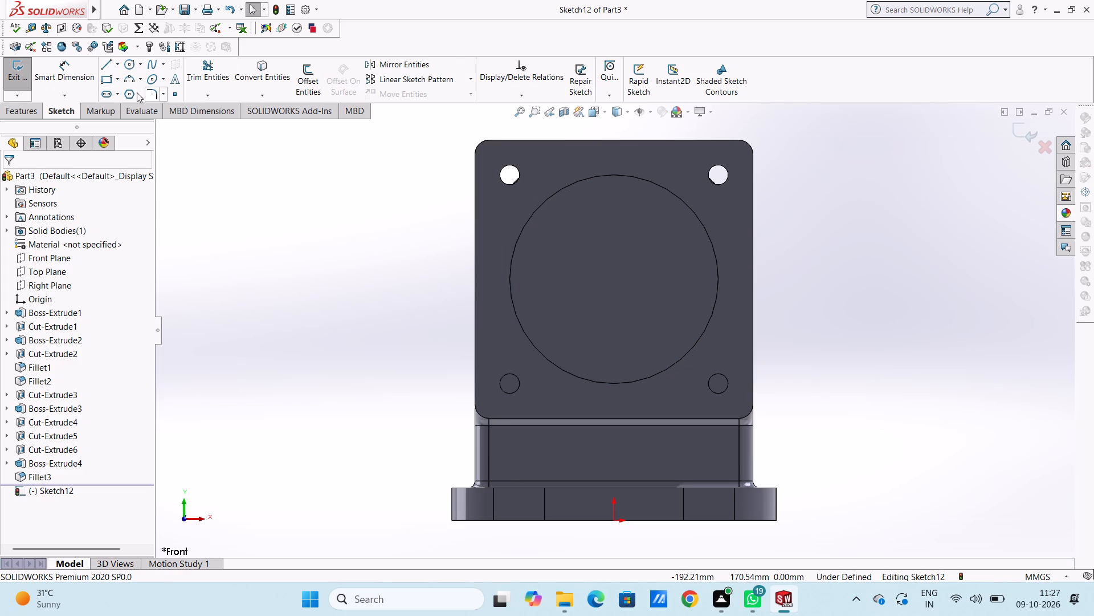
click(125, 64)
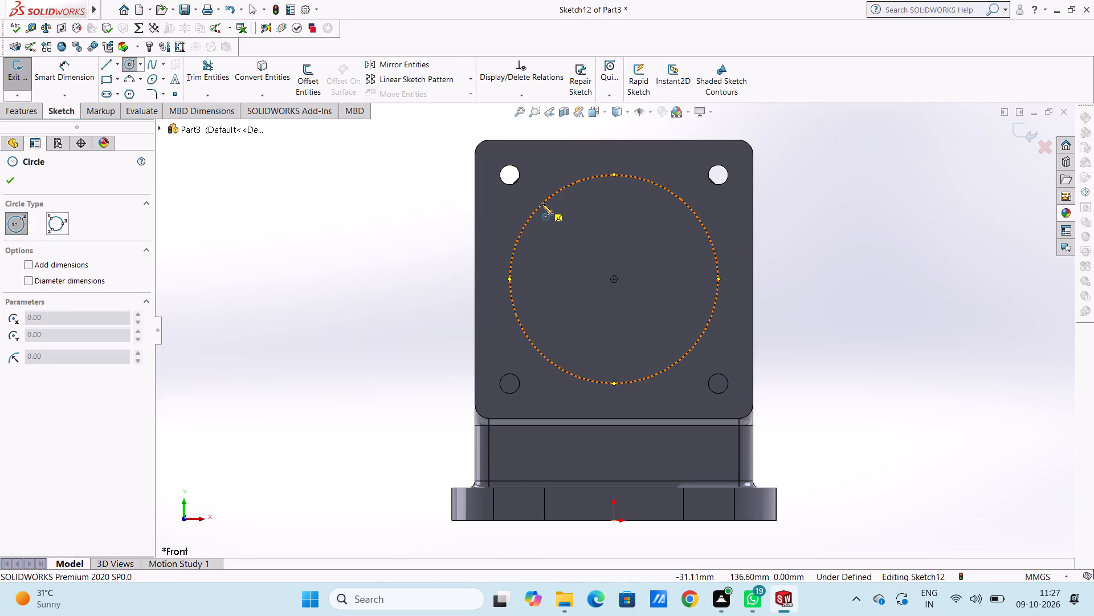
click(615, 279)
click(654, 325)
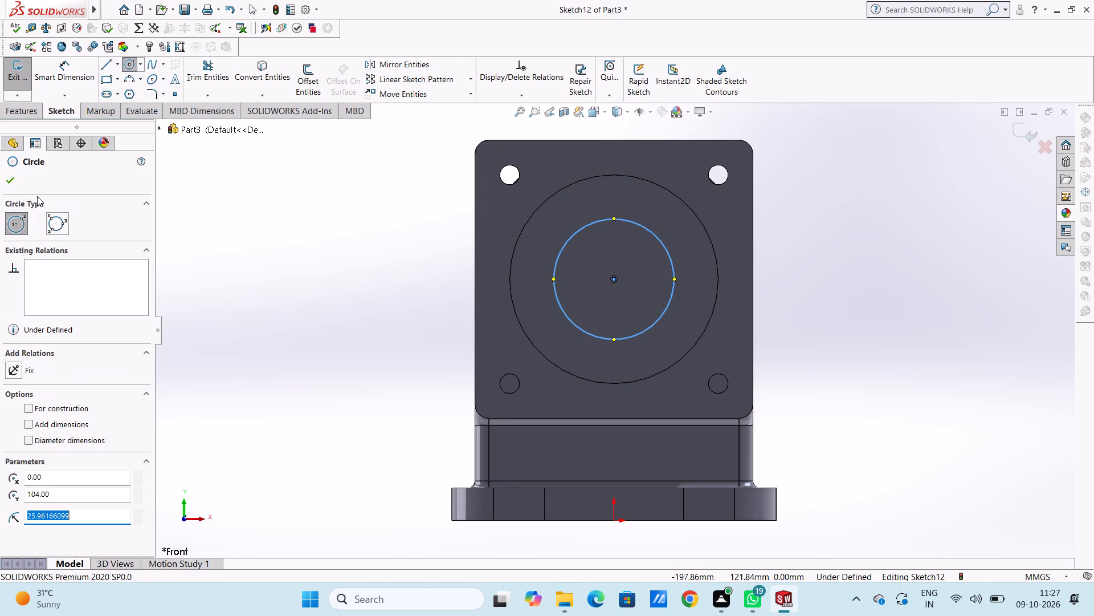
click(13, 181)
Dimension the sketched circle inside the bore with a diameter of 40 mm.
click(76, 74)
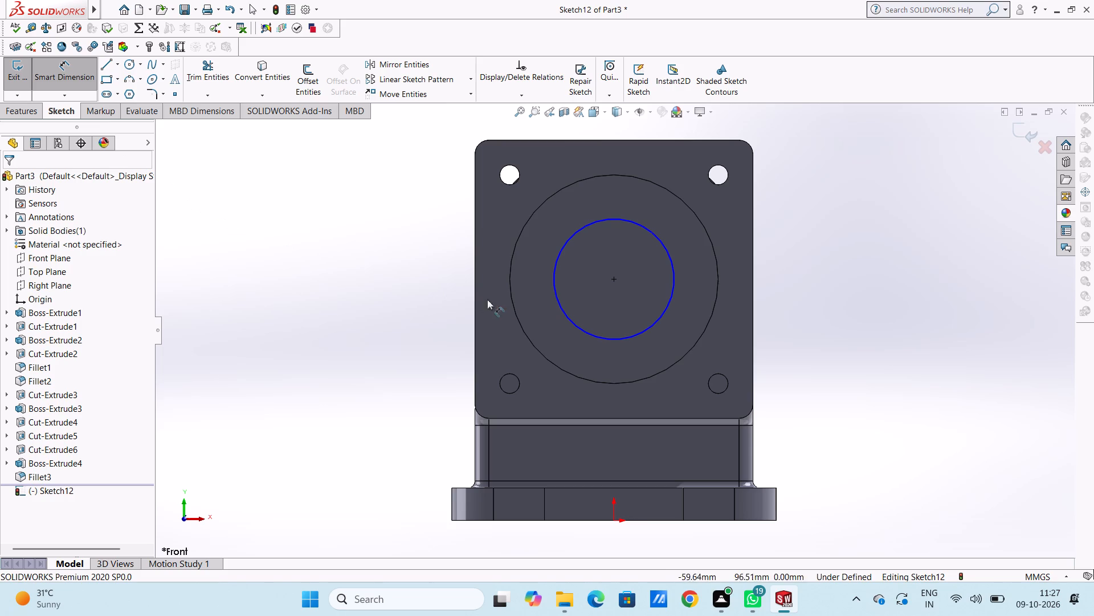
click(558, 306)
click(296, 386)
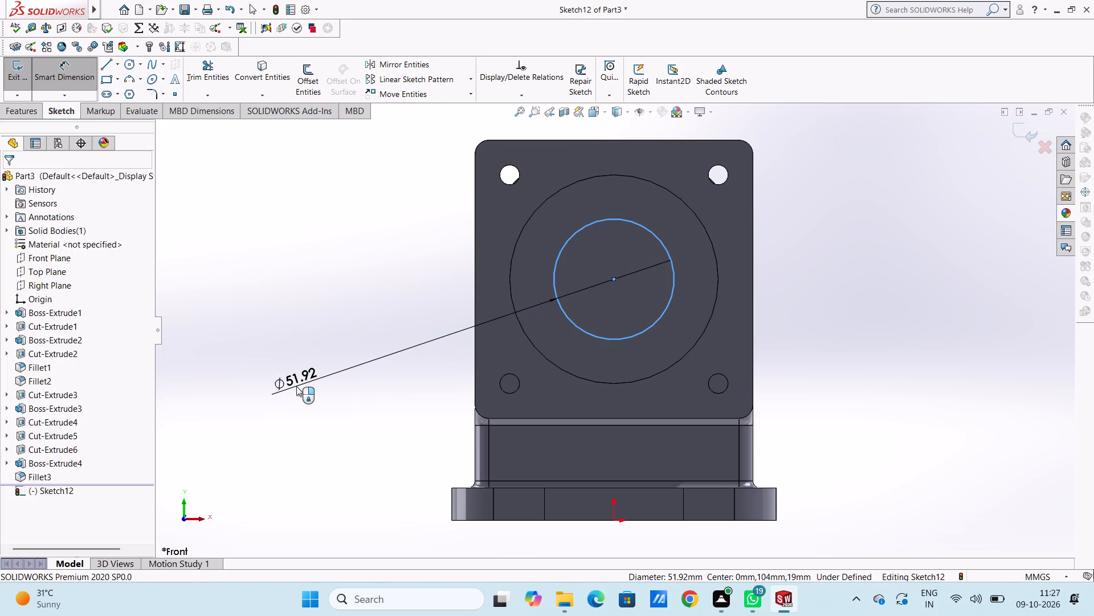
text(40)
key(Return)
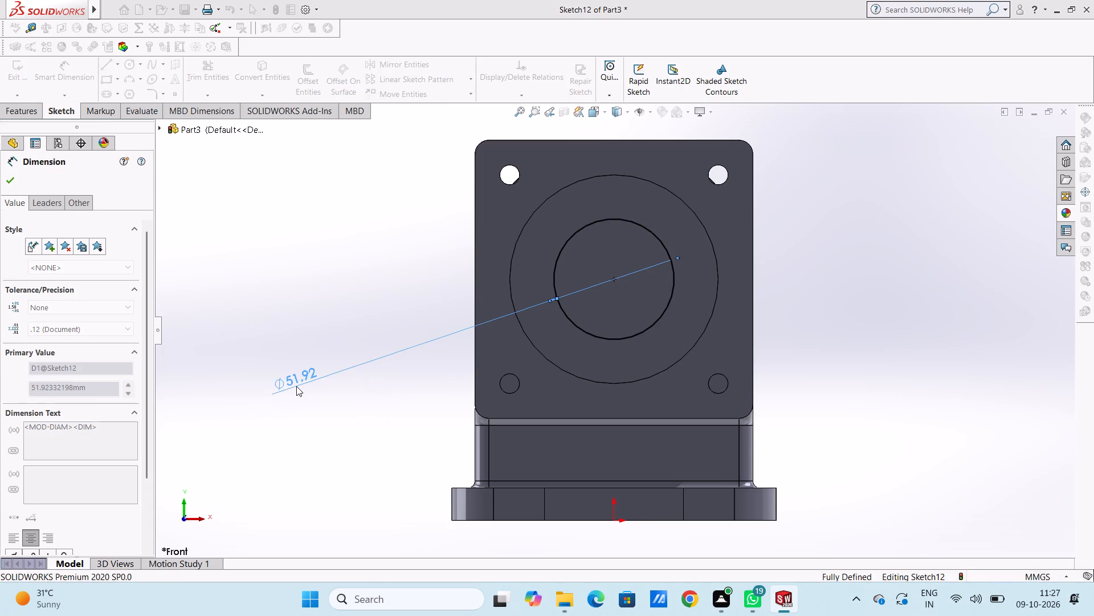
click(306, 303)
scroll(329, 279, up, 4)
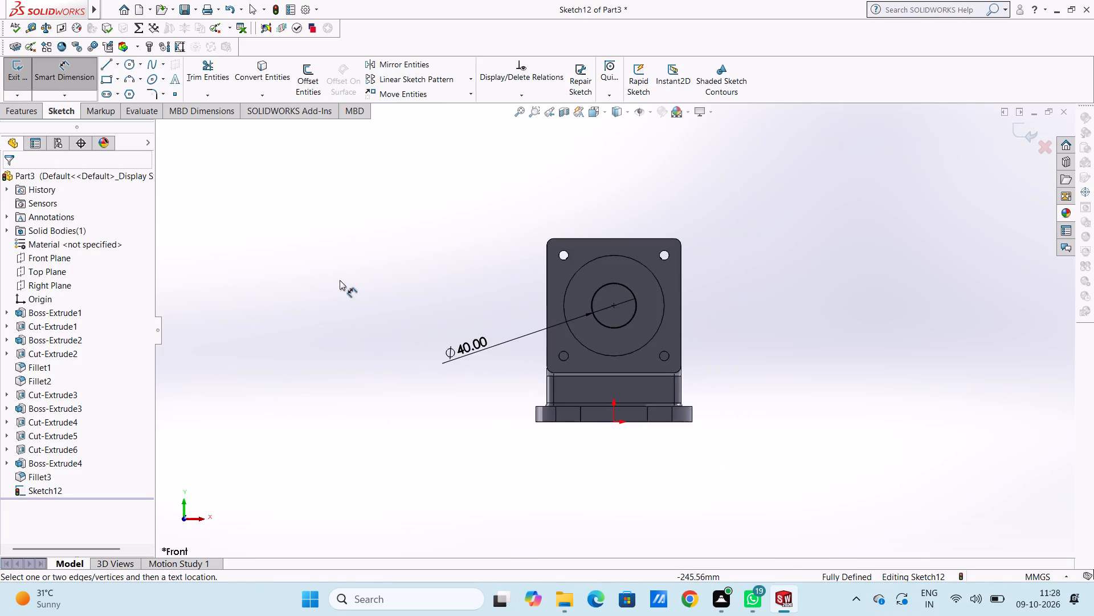
middle_drag(339, 282, 263, 357)
middle_drag(381, 243, 421, 190)
middle_drag(412, 290, 413, 277)
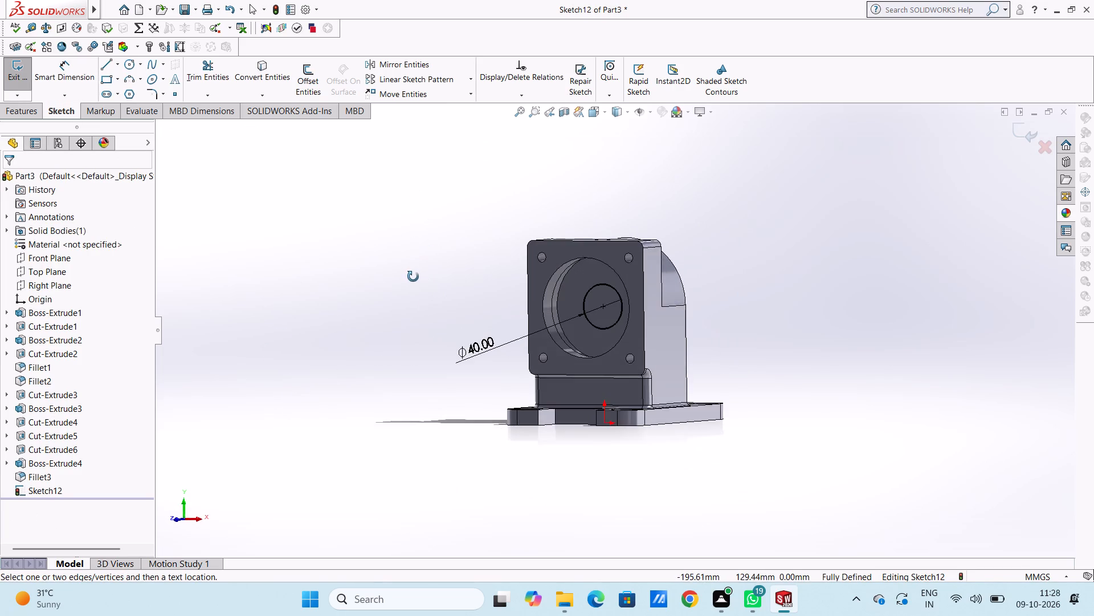
middle_drag(413, 277, 410, 297)
click(58, 81)
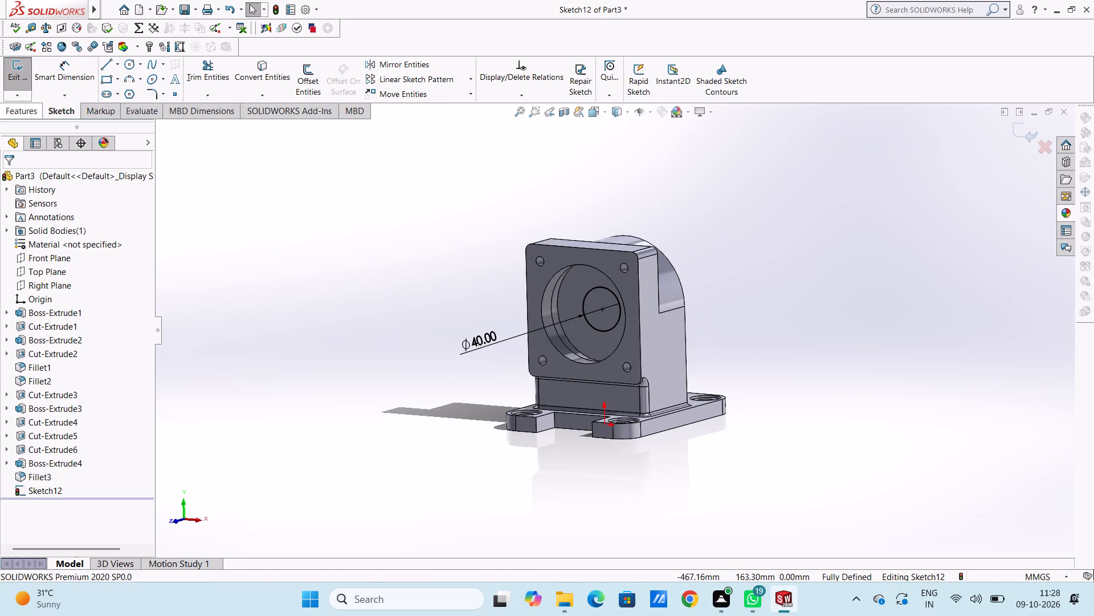
Cut-extrude the 40 mm circle to a blind depth of 44 mm through the arch-shaped body.
click(19, 114)
click(202, 76)
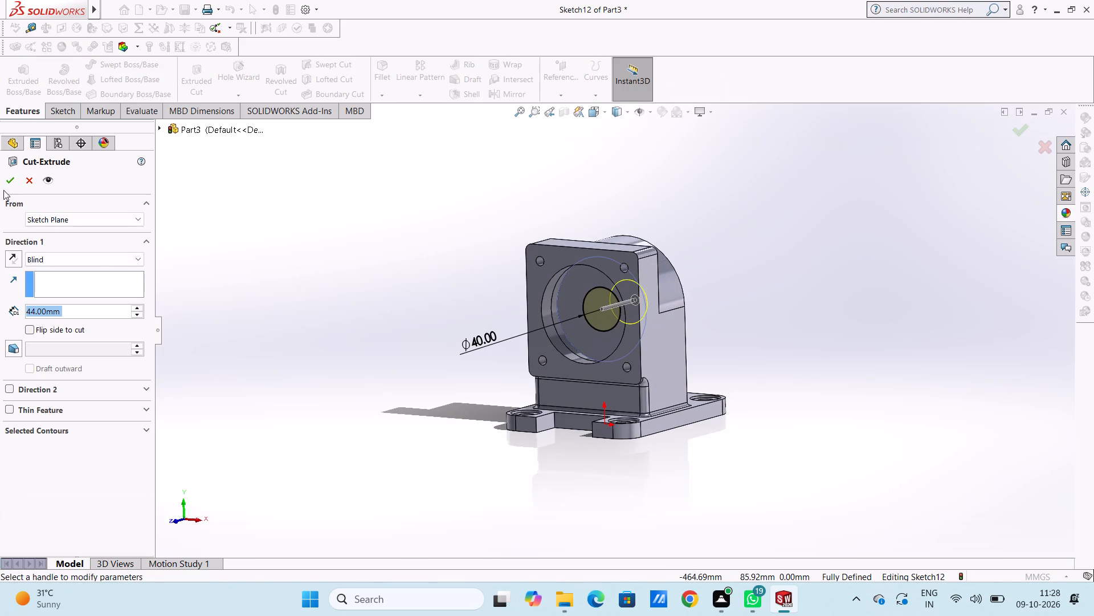
click(6, 180)
click(276, 270)
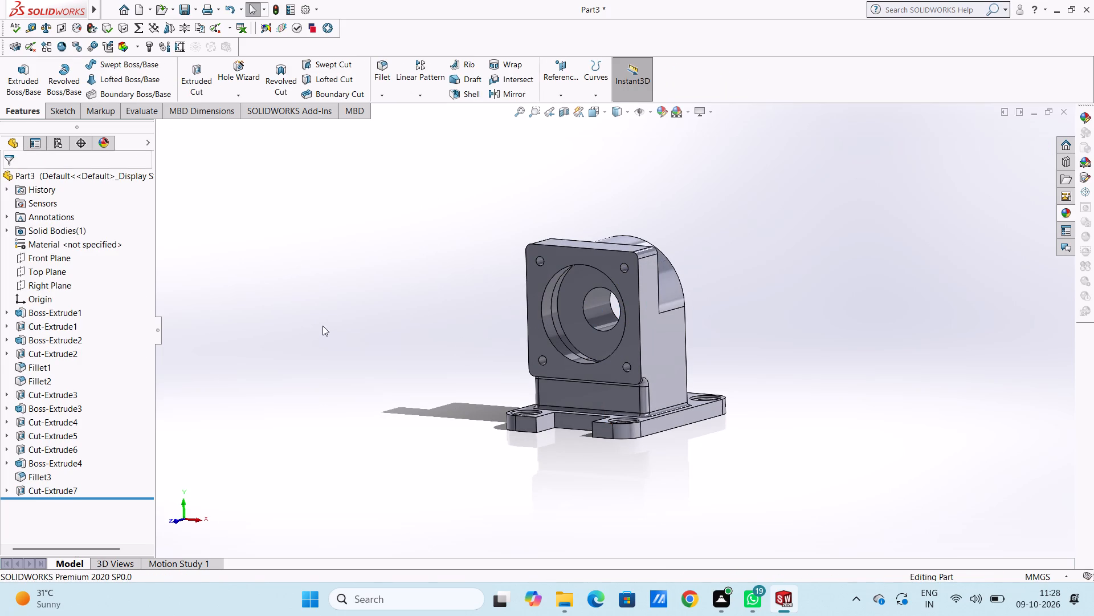
middle_drag(324, 329, 342, 319)
Sketch a circle about 74 mm in diameter on the ring-shaped face around the 40 mm hole, concentric with it.
key(ctrl+1)
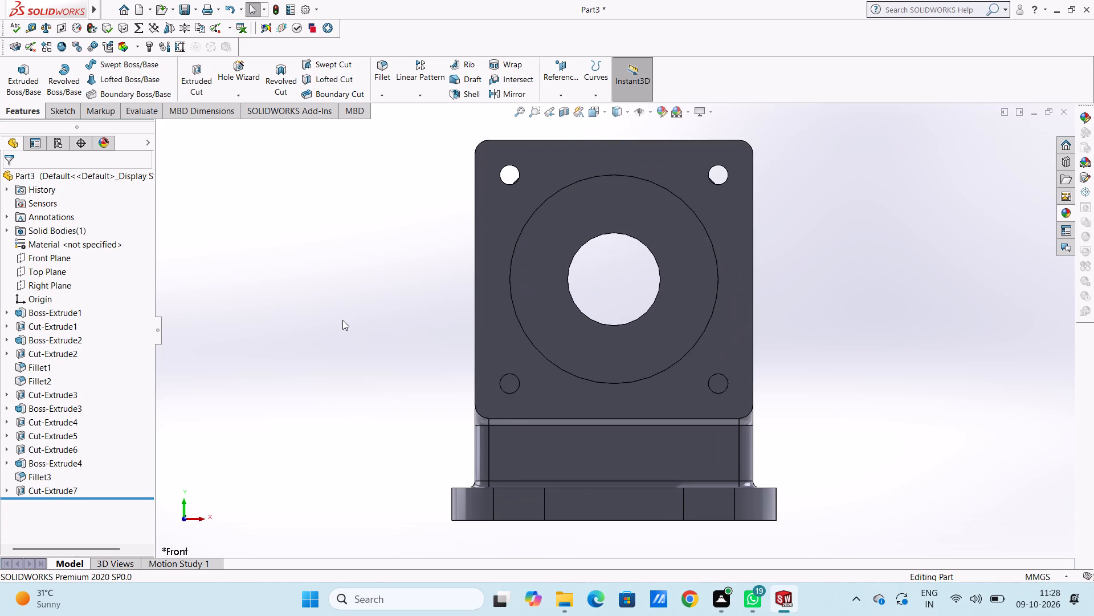
click(553, 238)
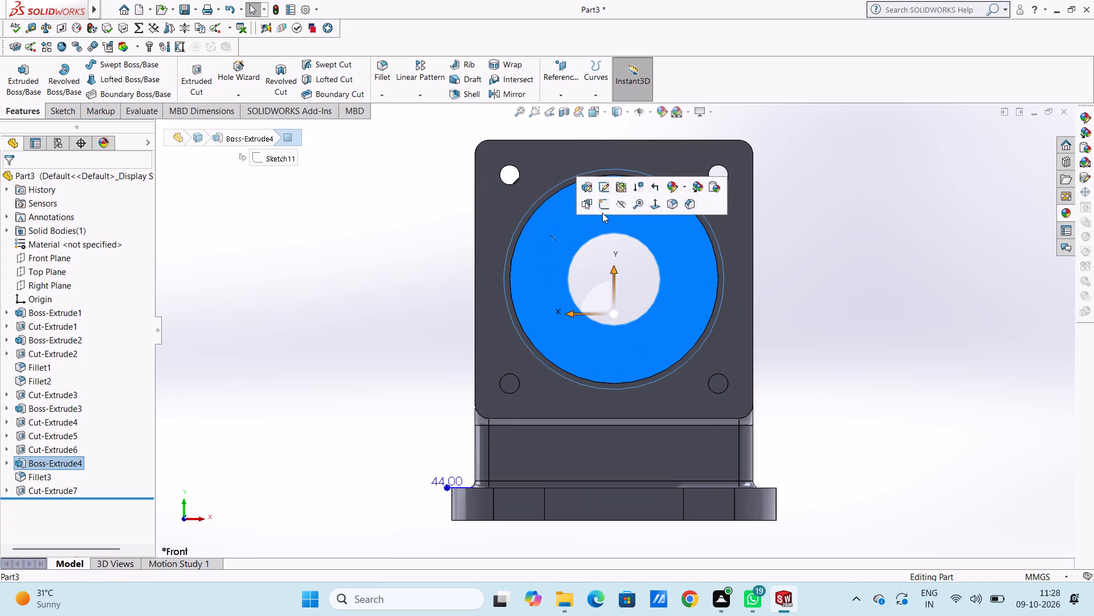
click(603, 208)
click(333, 242)
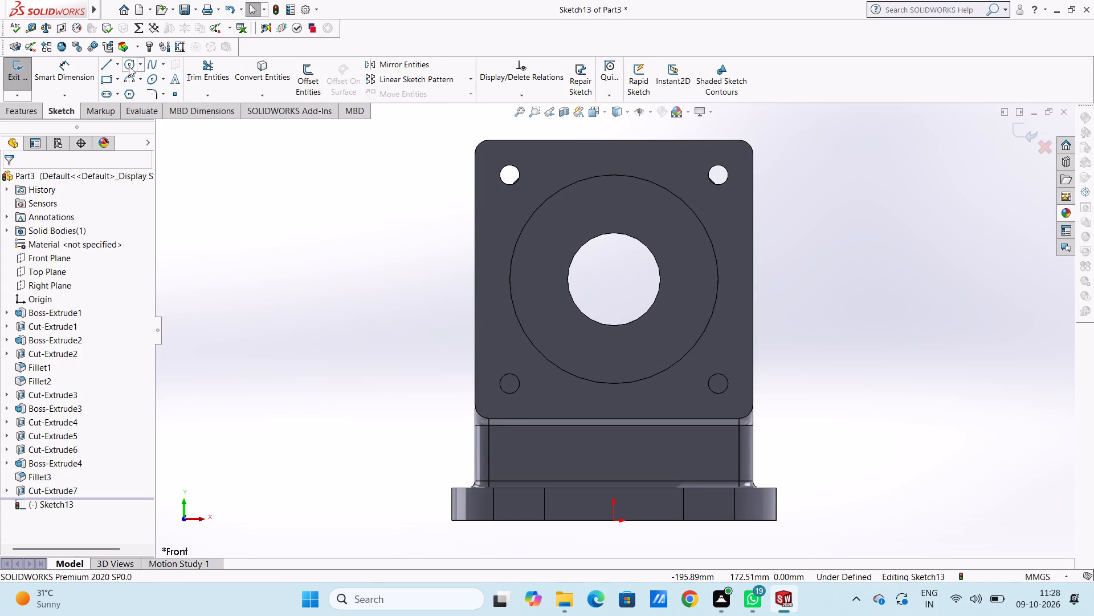
click(128, 64)
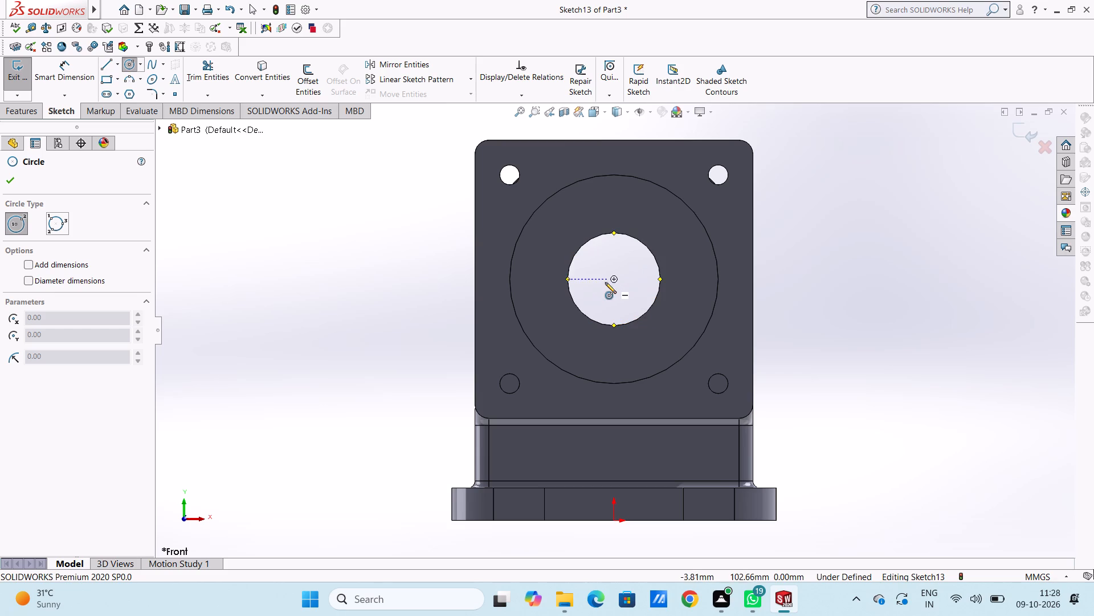
click(612, 279)
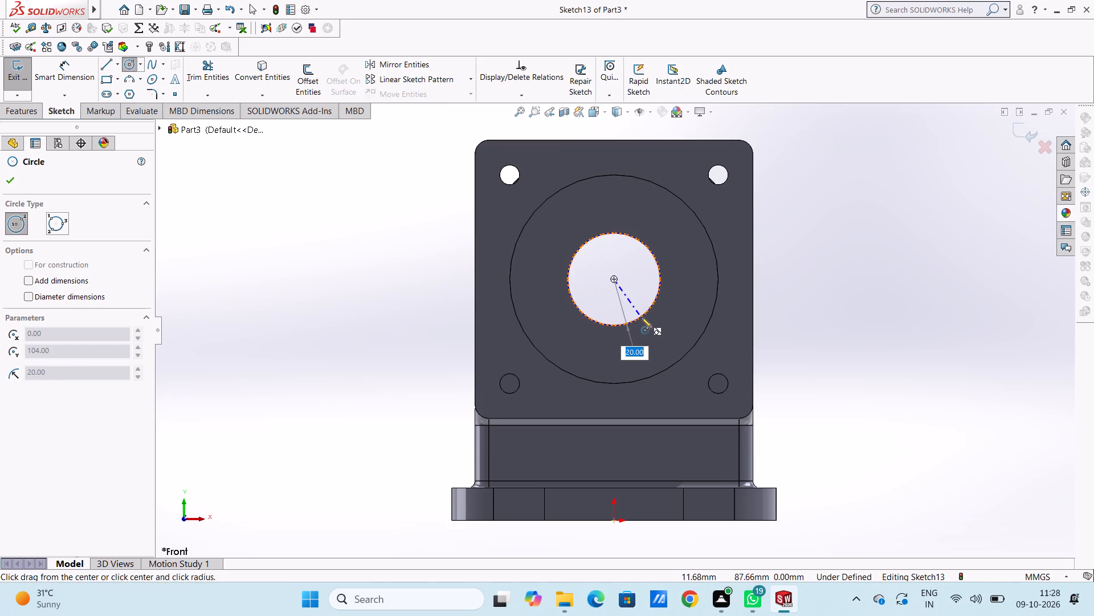
click(683, 331)
click(14, 180)
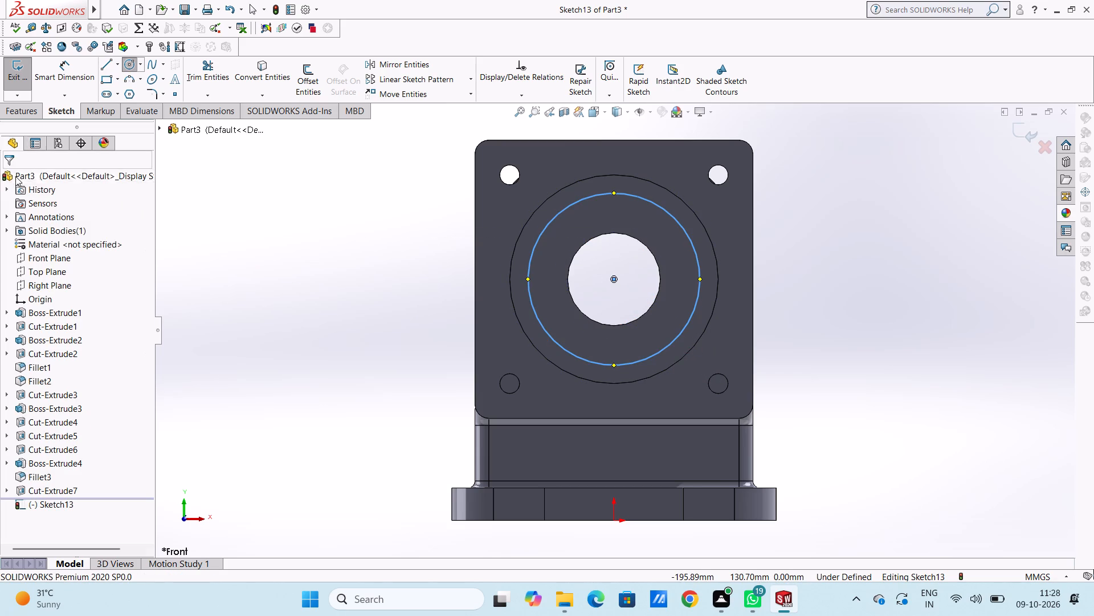
Dimension the new concentric circle with a diameter of 100 mm.
click(76, 71)
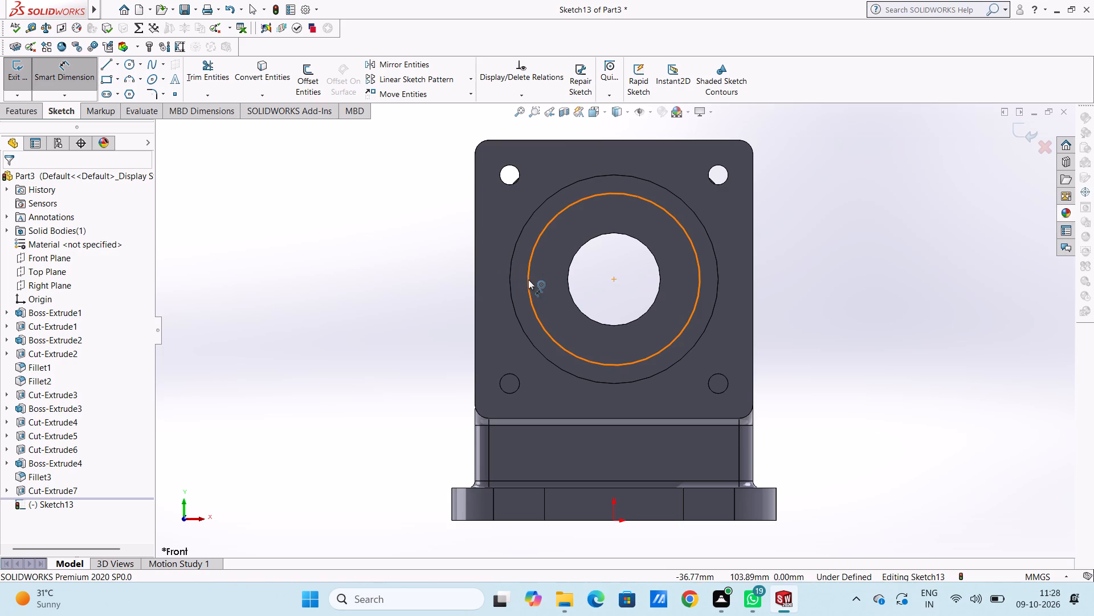
click(528, 279)
click(368, 406)
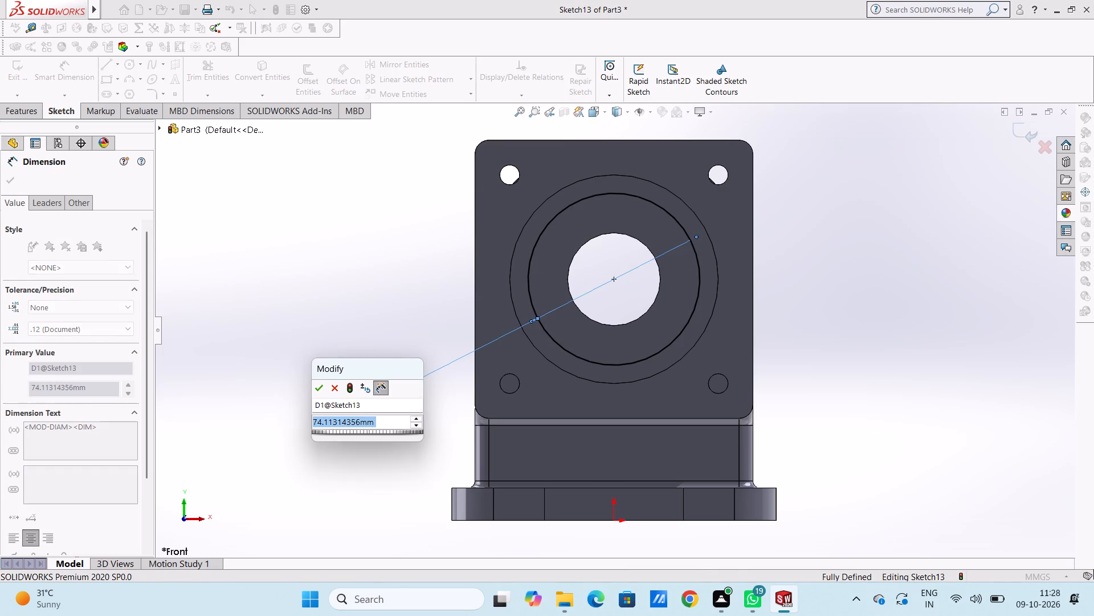
text(100)
key(Return)
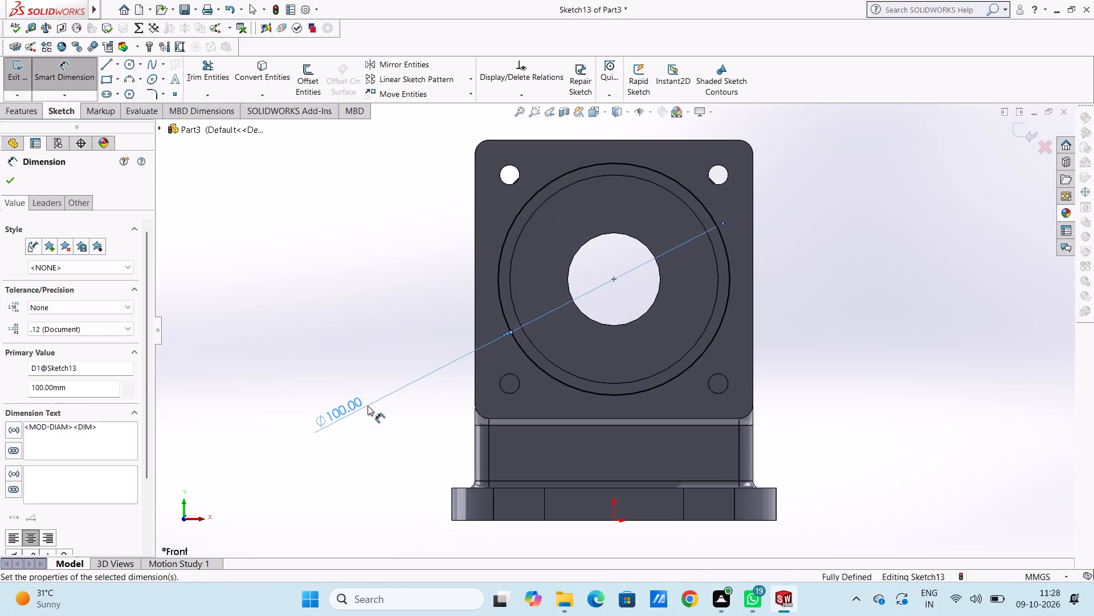
click(389, 314)
scroll(389, 314, up, 3)
middle_drag(387, 314, 321, 333)
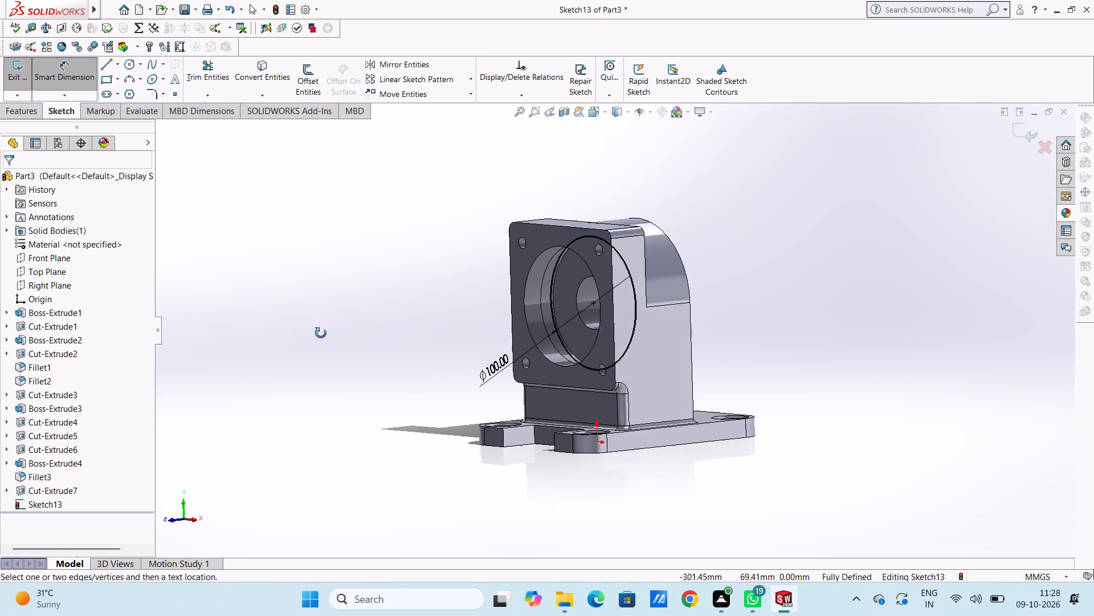
middle_drag(321, 333, 332, 351)
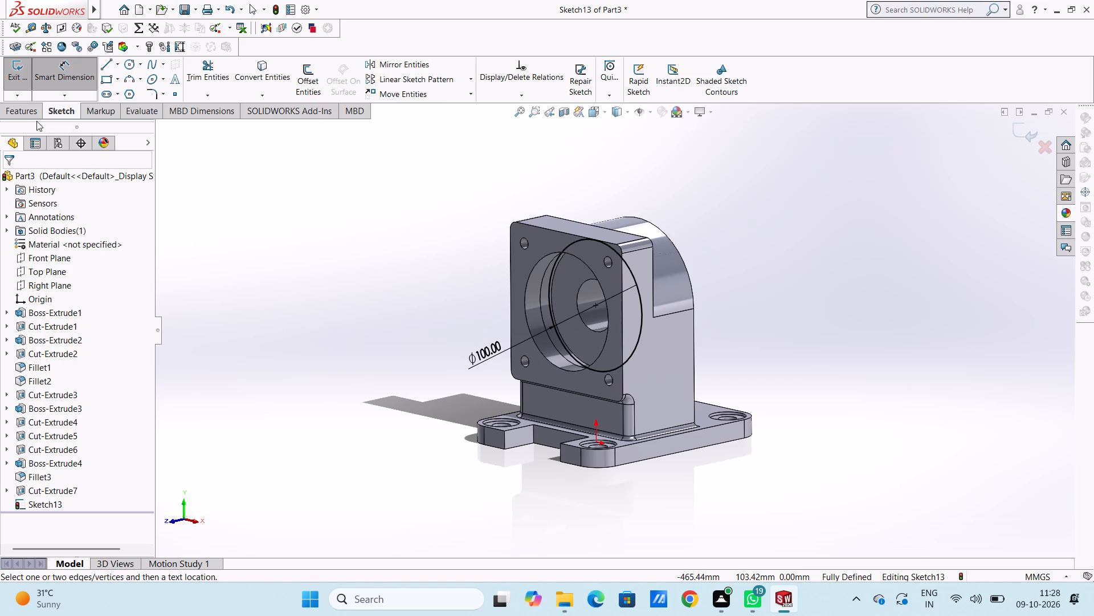
click(68, 75)
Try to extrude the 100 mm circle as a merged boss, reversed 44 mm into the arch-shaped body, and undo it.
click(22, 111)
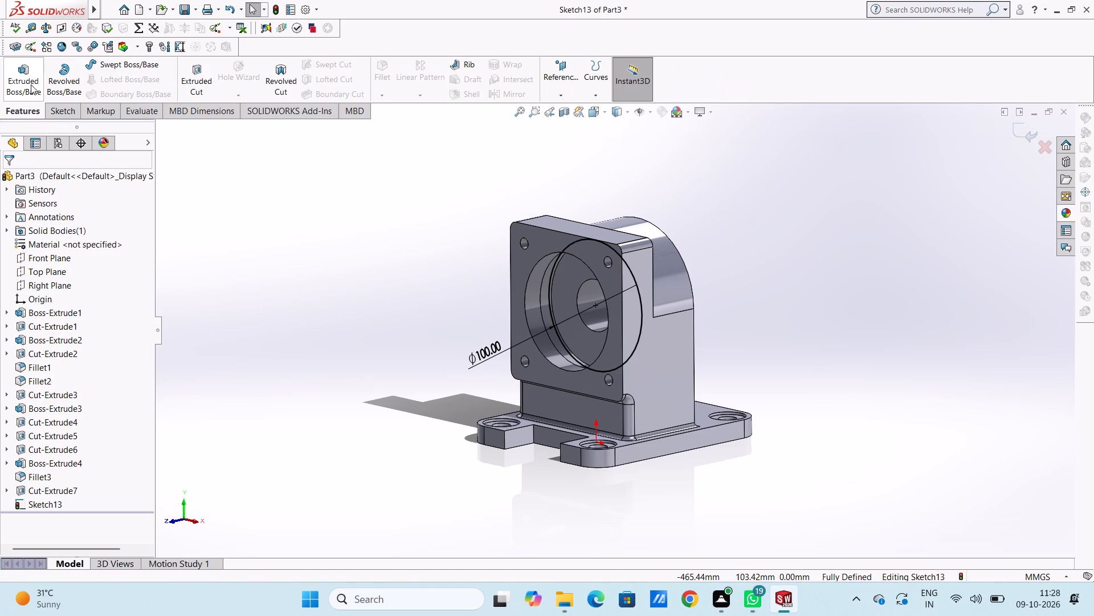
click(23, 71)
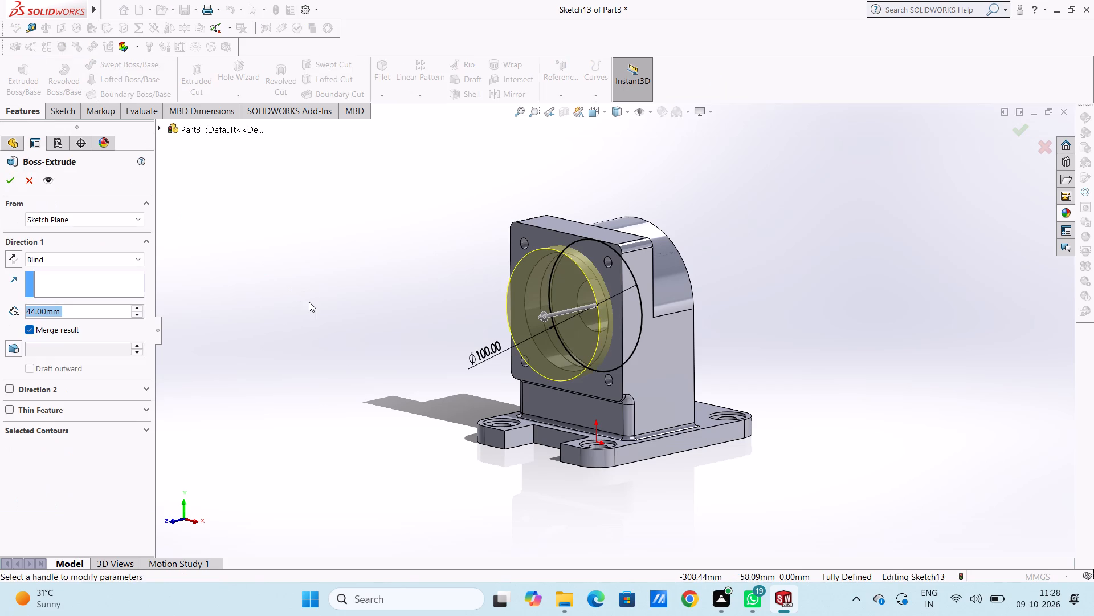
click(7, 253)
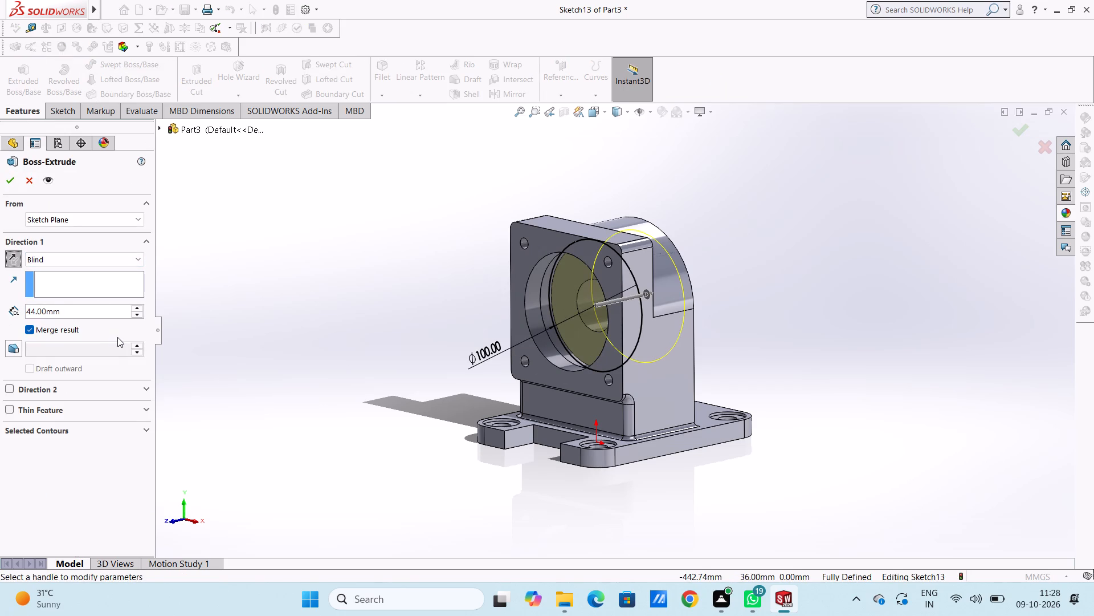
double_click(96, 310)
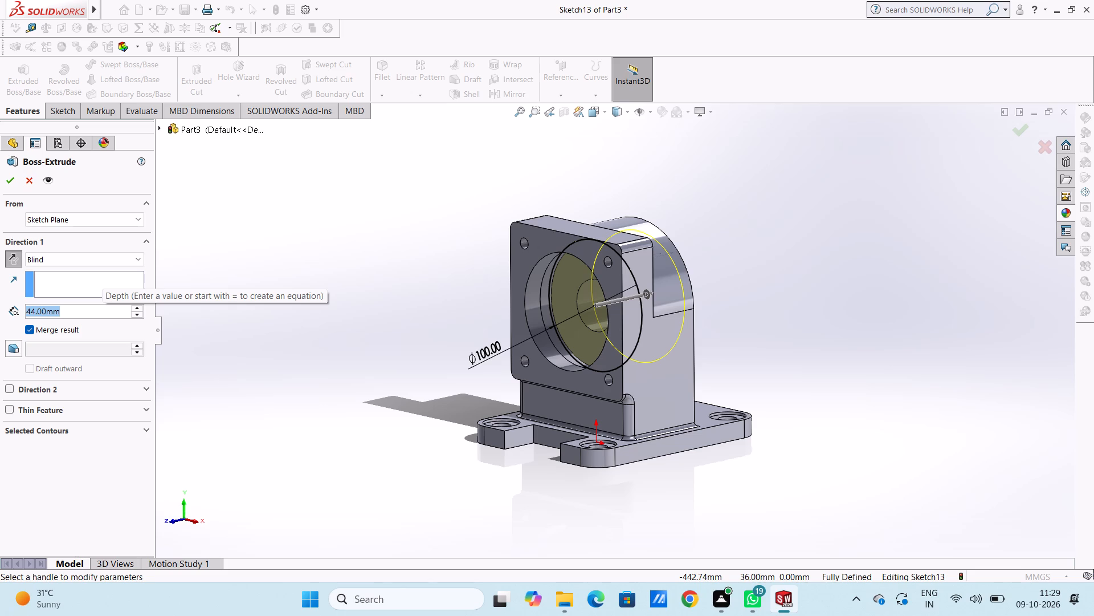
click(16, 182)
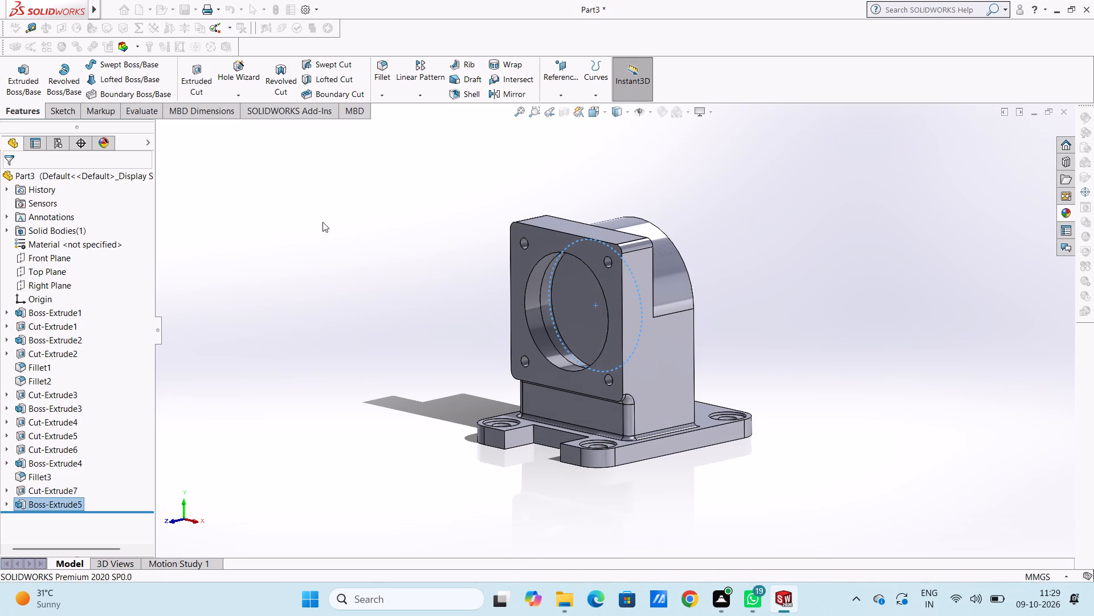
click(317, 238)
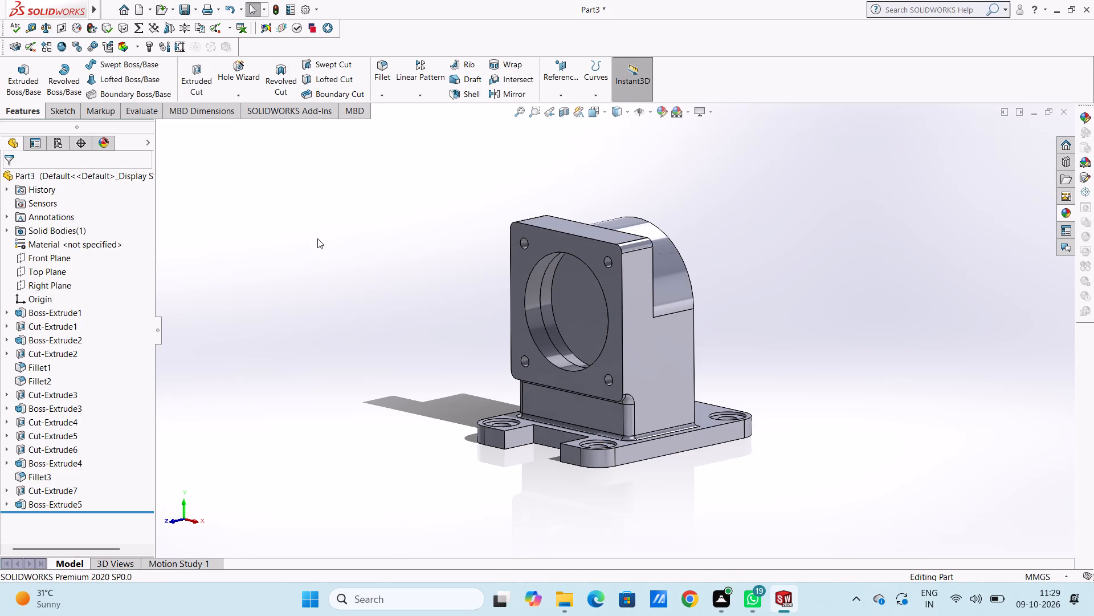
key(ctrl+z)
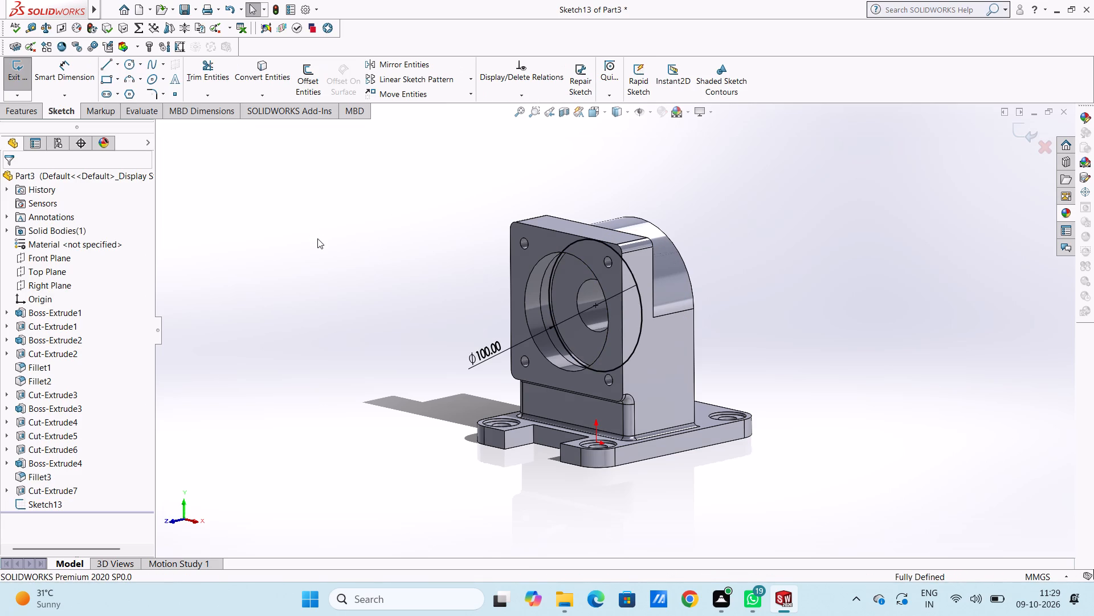
Cut-extrude the 100 mm circle to a blind depth of 44 mm through the arch-shaped body, and check the opening.
click(15, 111)
click(197, 79)
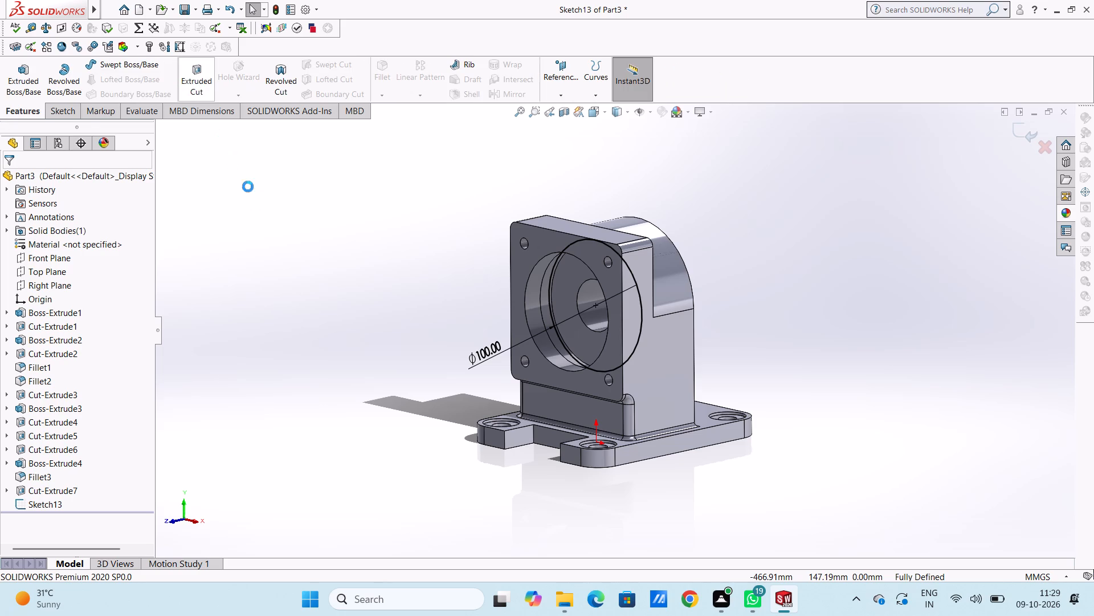
click(13, 185)
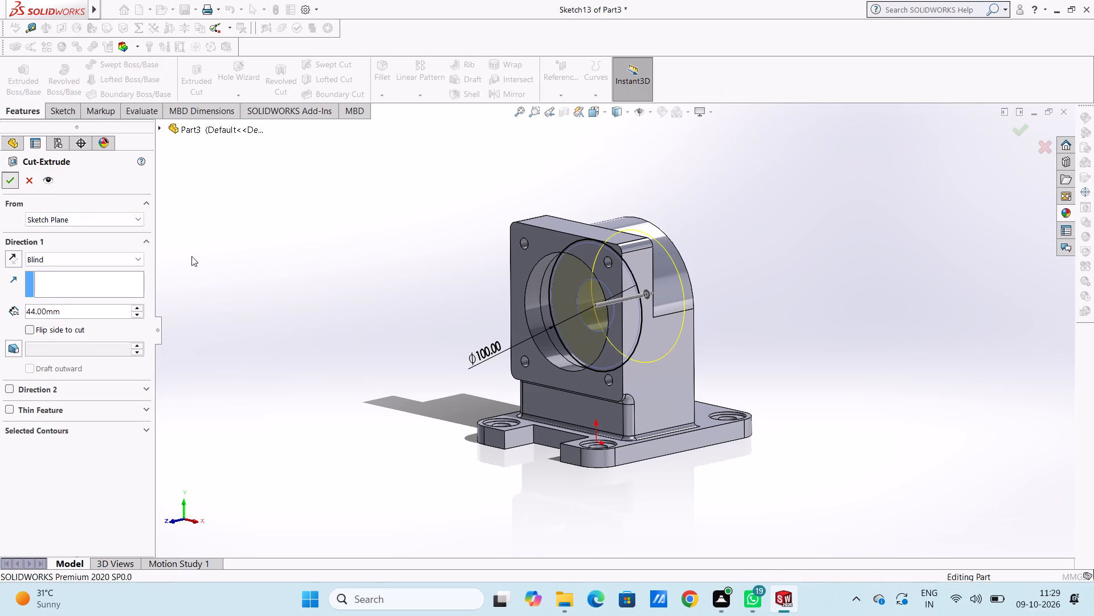
click(251, 270)
middle_drag(306, 310, 267, 297)
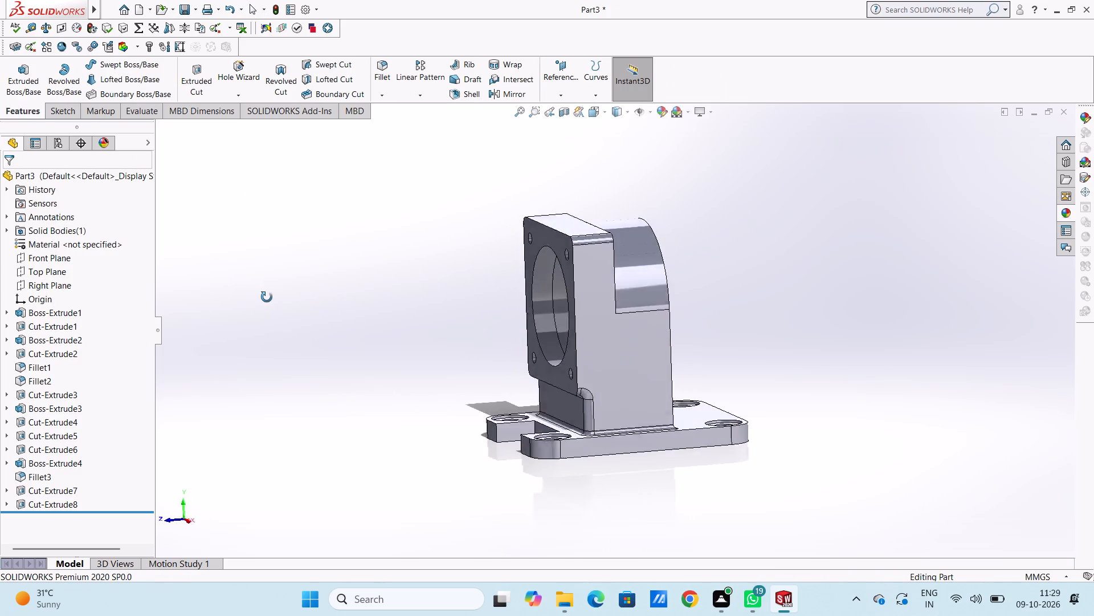
middle_drag(267, 297, 242, 298)
middle_drag(399, 322, 401, 313)
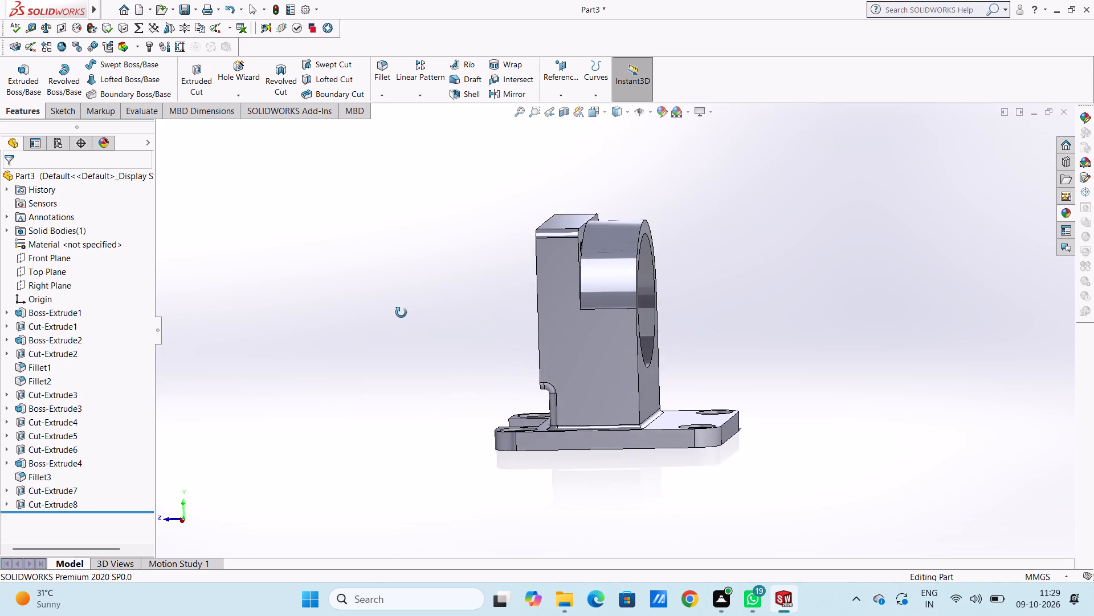
Sketch a circle of 50 mm radius on the stepped ring face inside the bore, concentric with the bore.
middle_drag(401, 313, 361, 331)
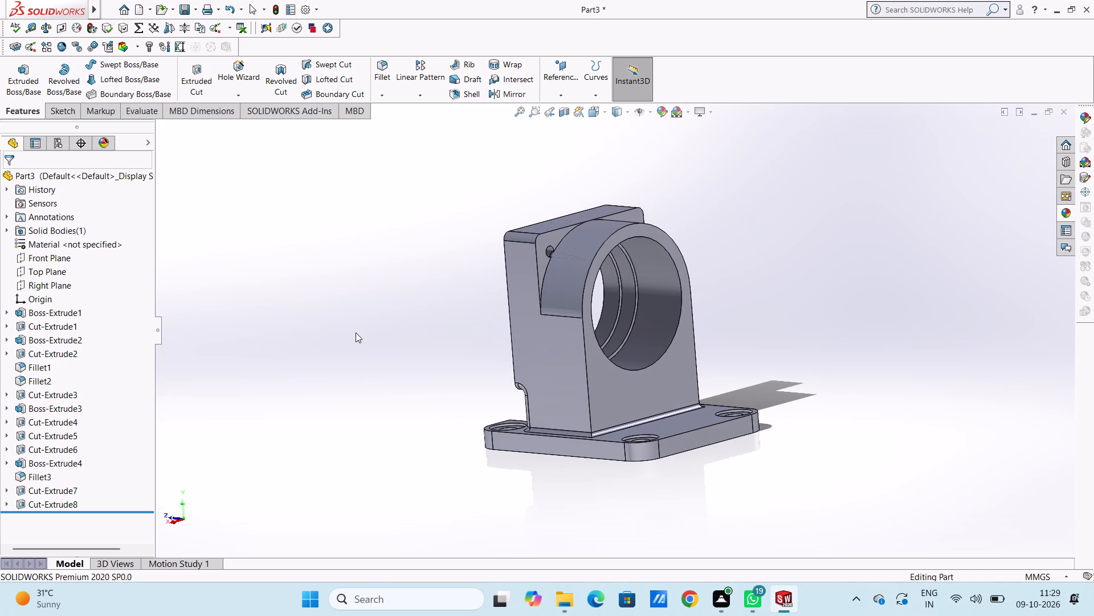
key(ctrl+2)
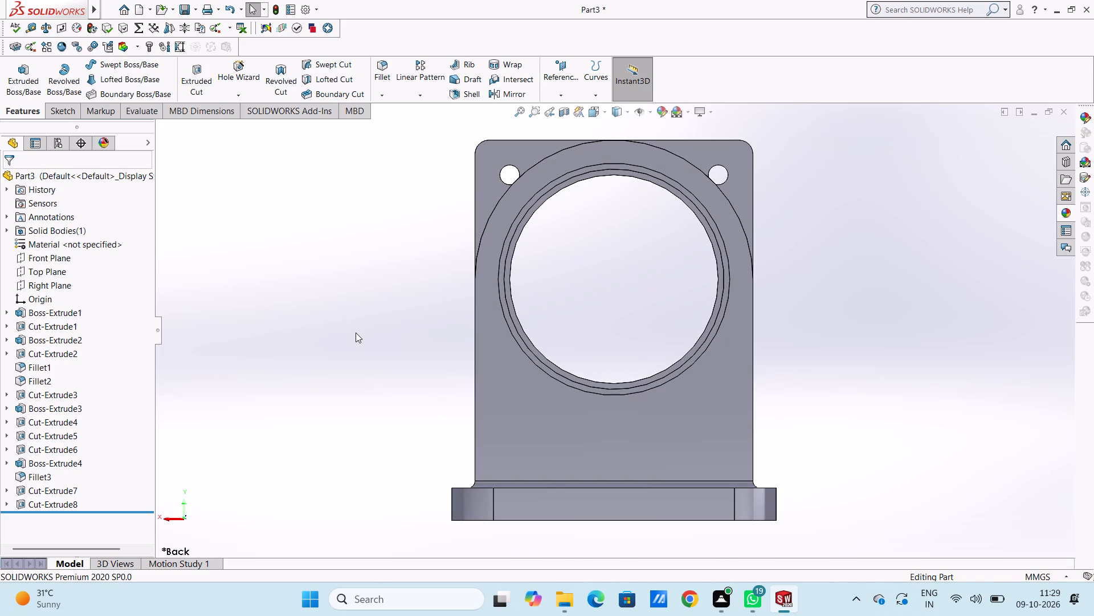
middle_drag(617, 243, 597, 307)
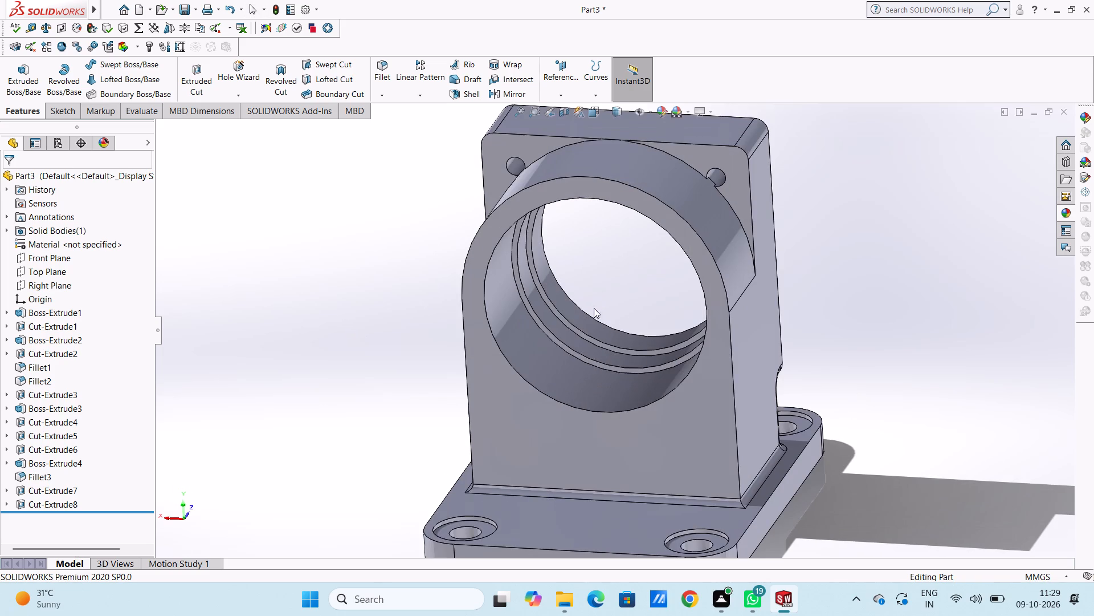
scroll(560, 326, down, 4)
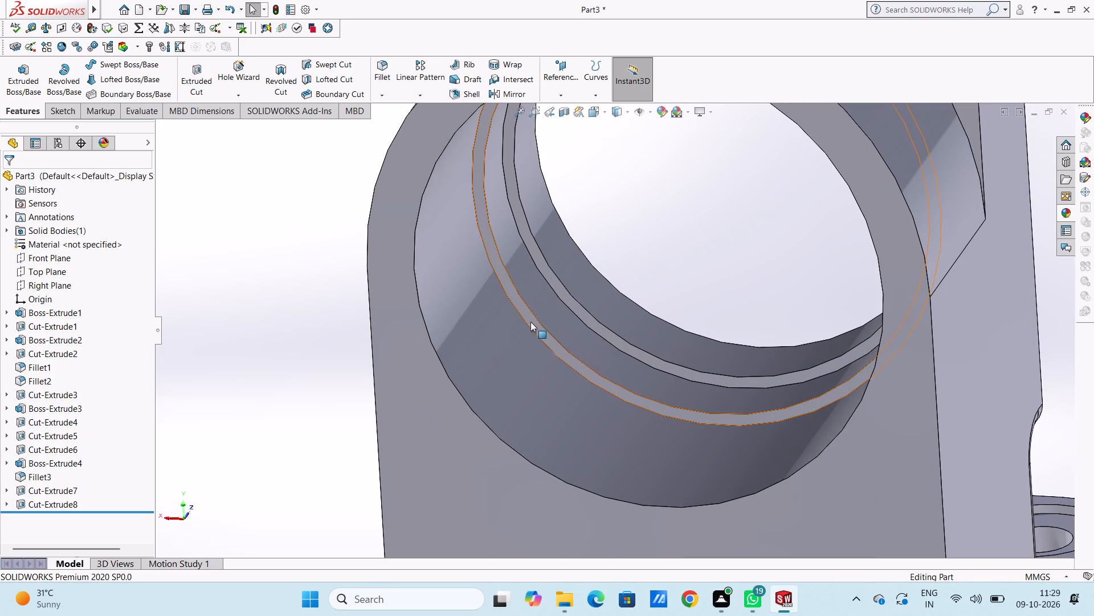
click(530, 322)
click(580, 290)
click(677, 235)
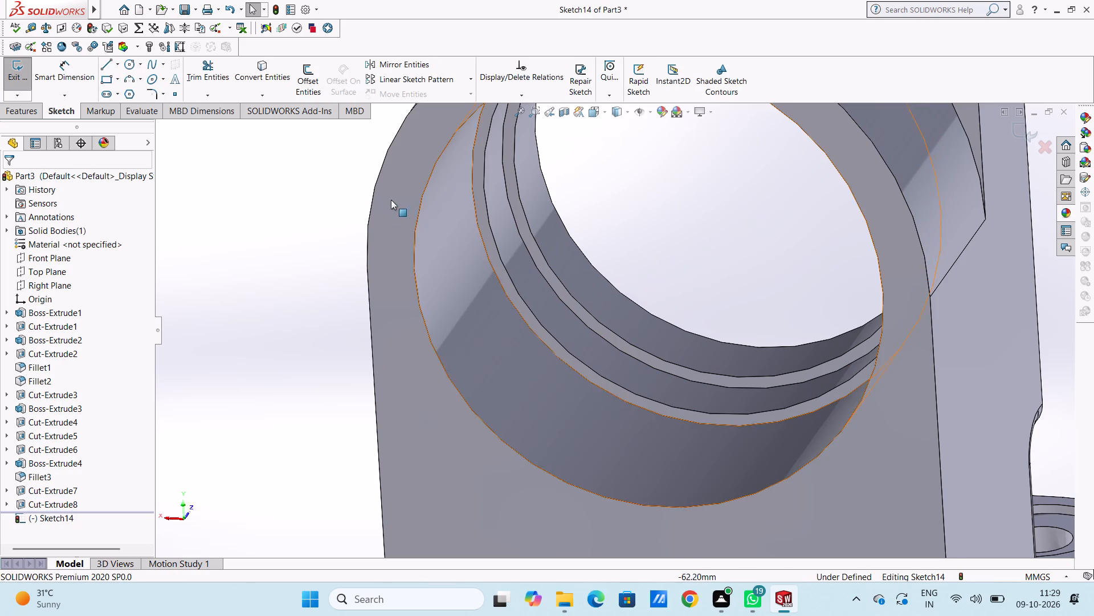
click(129, 67)
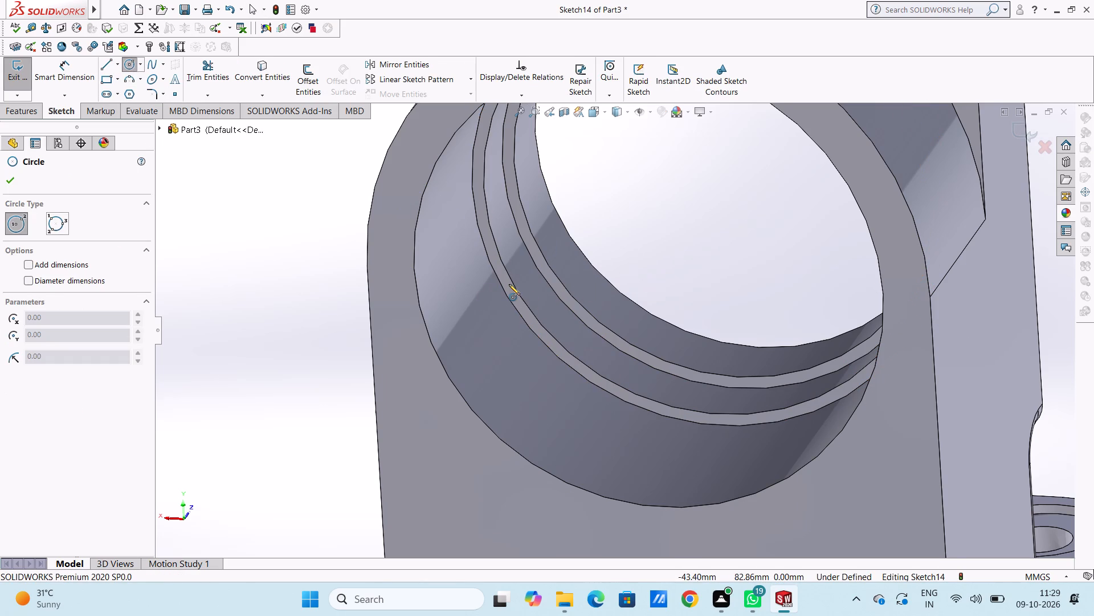
middle_drag(695, 252, 727, 230)
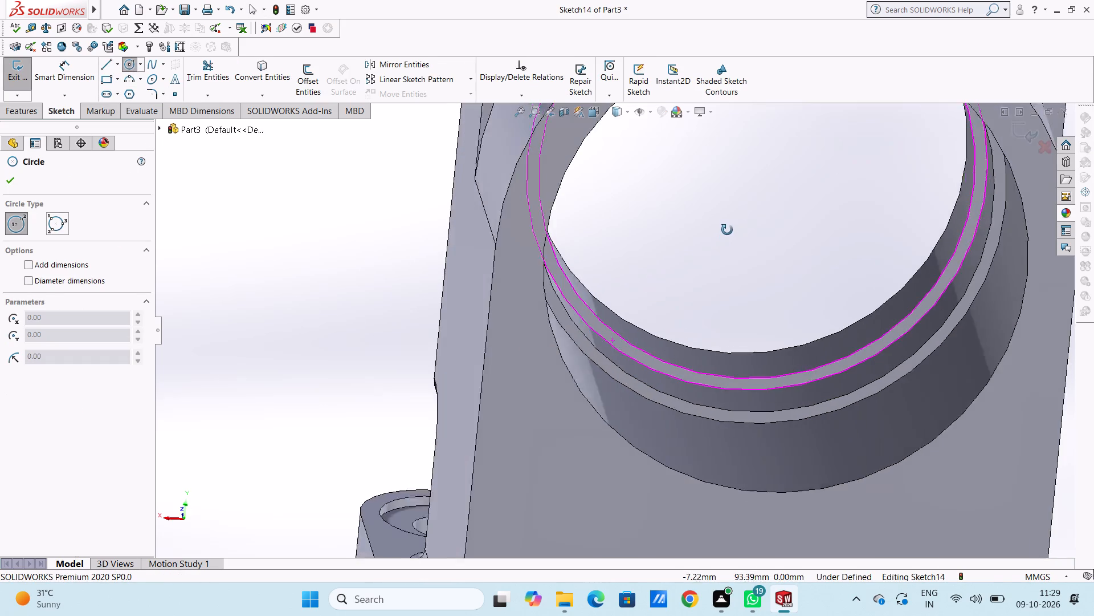
middle_drag(727, 230, 728, 230)
scroll(725, 229, up, 4)
middle_drag(724, 229, 712, 200)
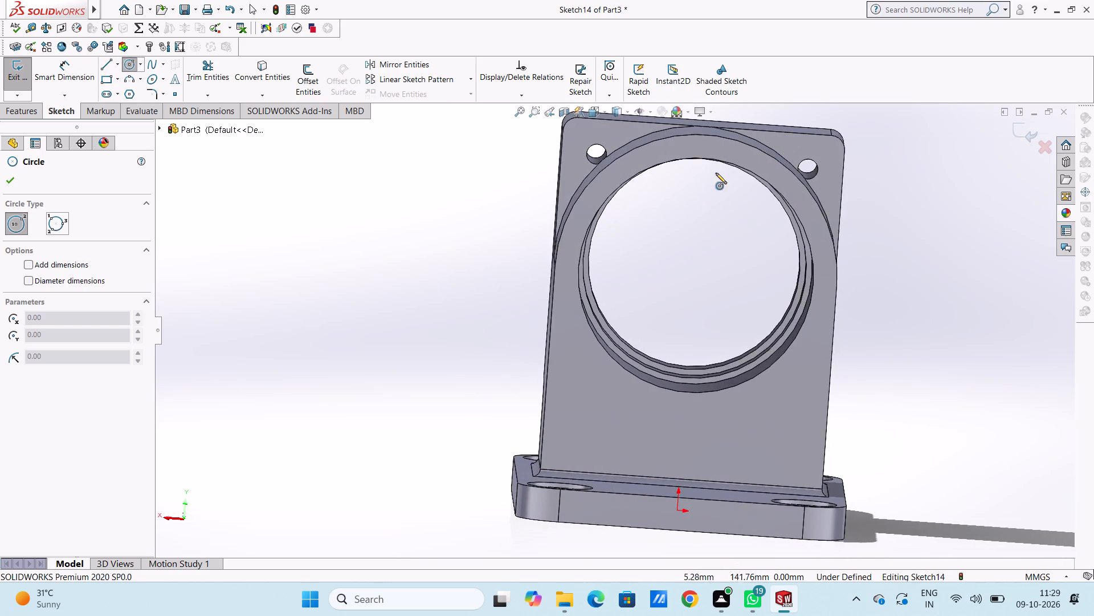
scroll(716, 171, down, 4)
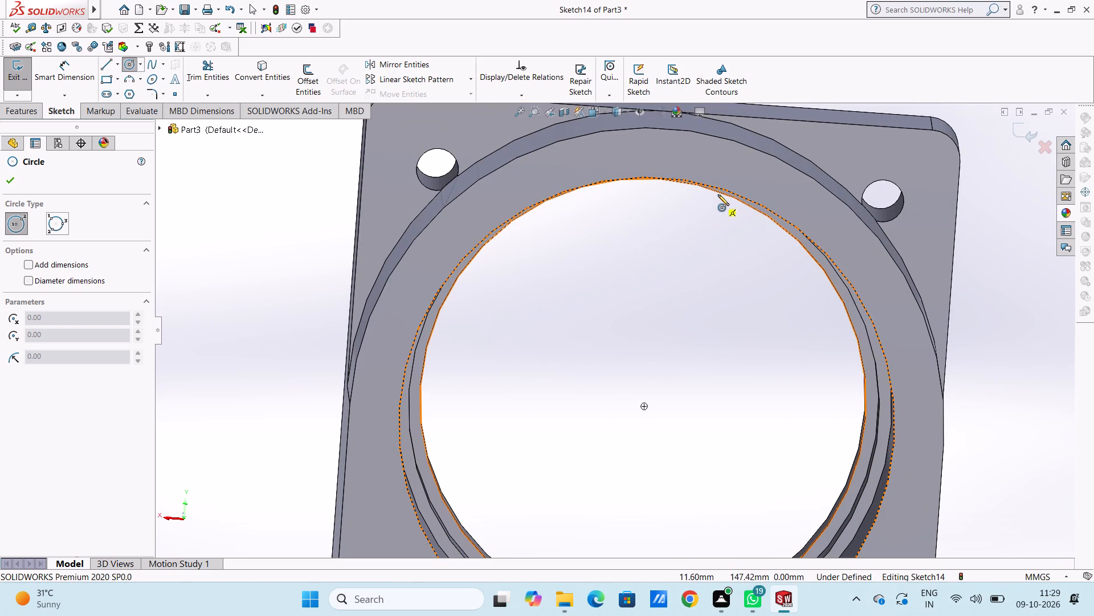
click(643, 407)
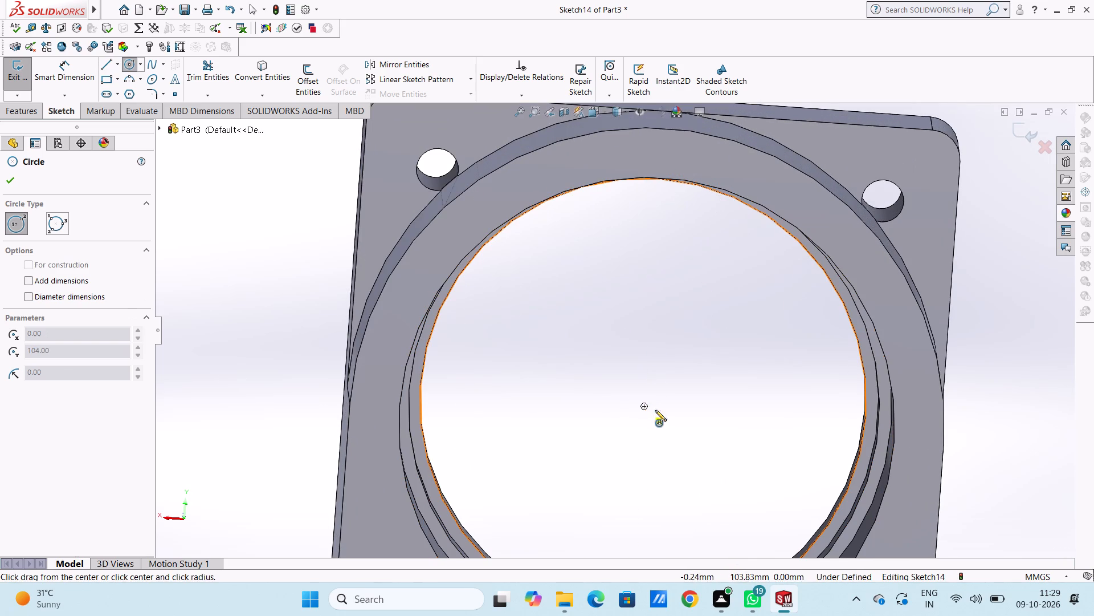
click(881, 488)
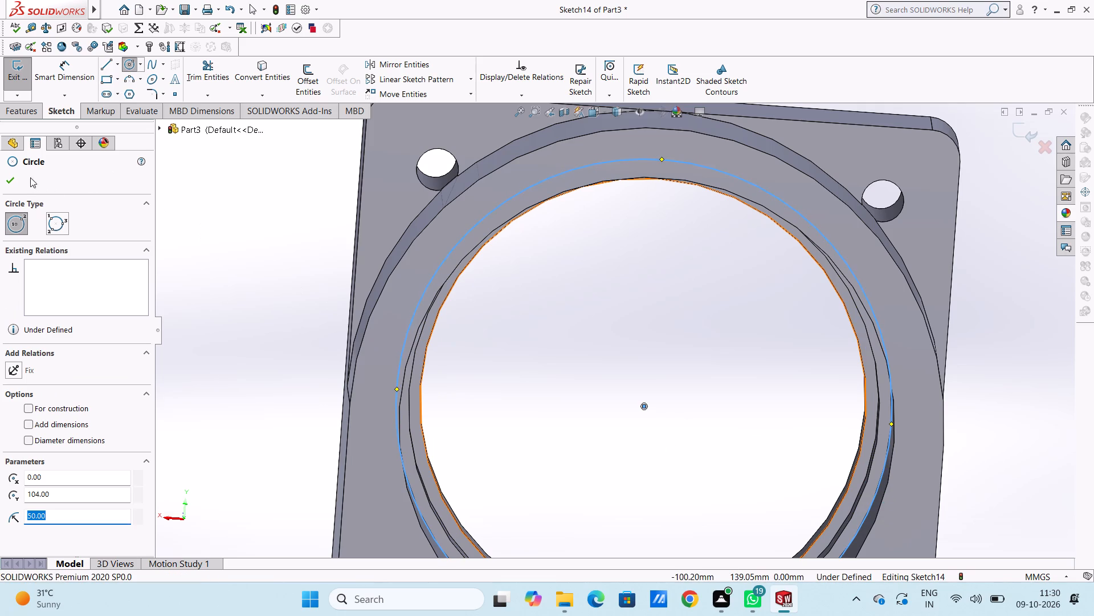
click(21, 185)
click(13, 180)
scroll(402, 248, up, 4)
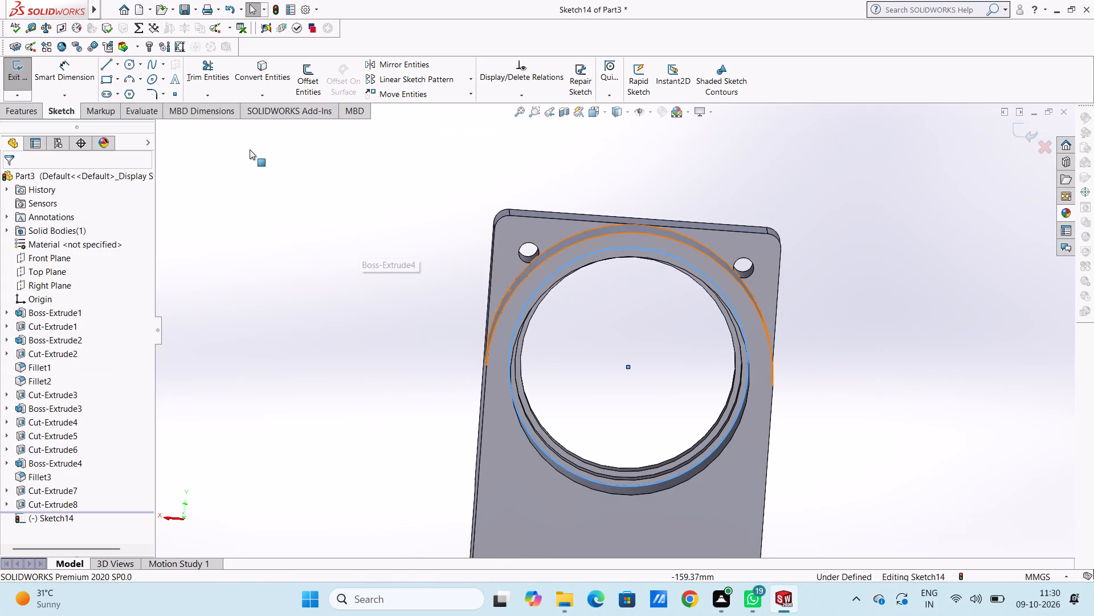
Dimension the new circle on the inner ring face with a diameter of 100 mm.
click(80, 71)
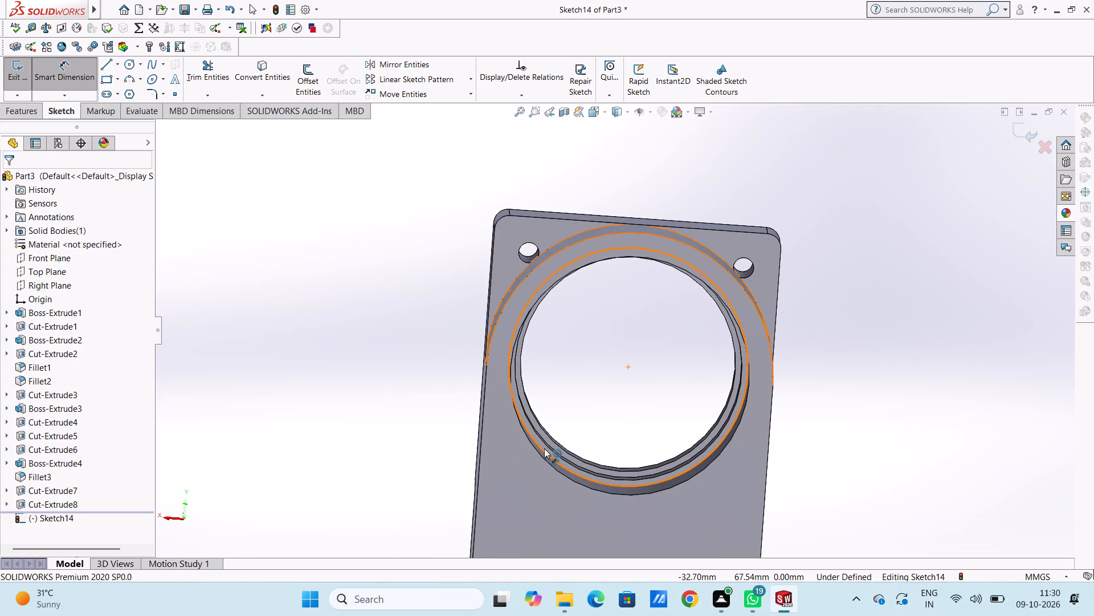
click(544, 448)
click(362, 475)
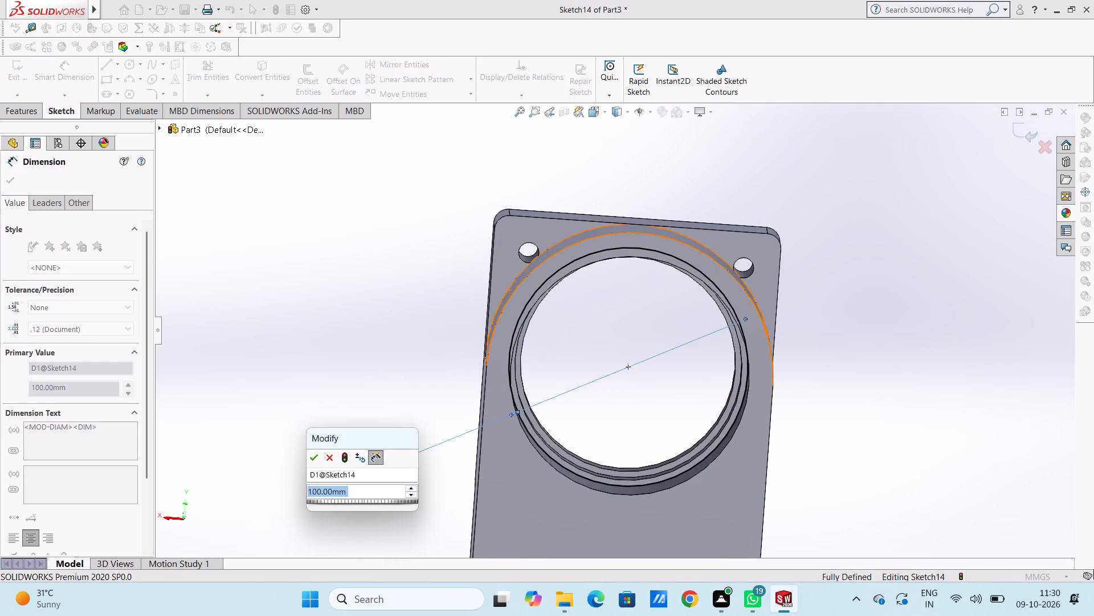
click(311, 463)
click(338, 333)
middle_drag(336, 325, 344, 324)
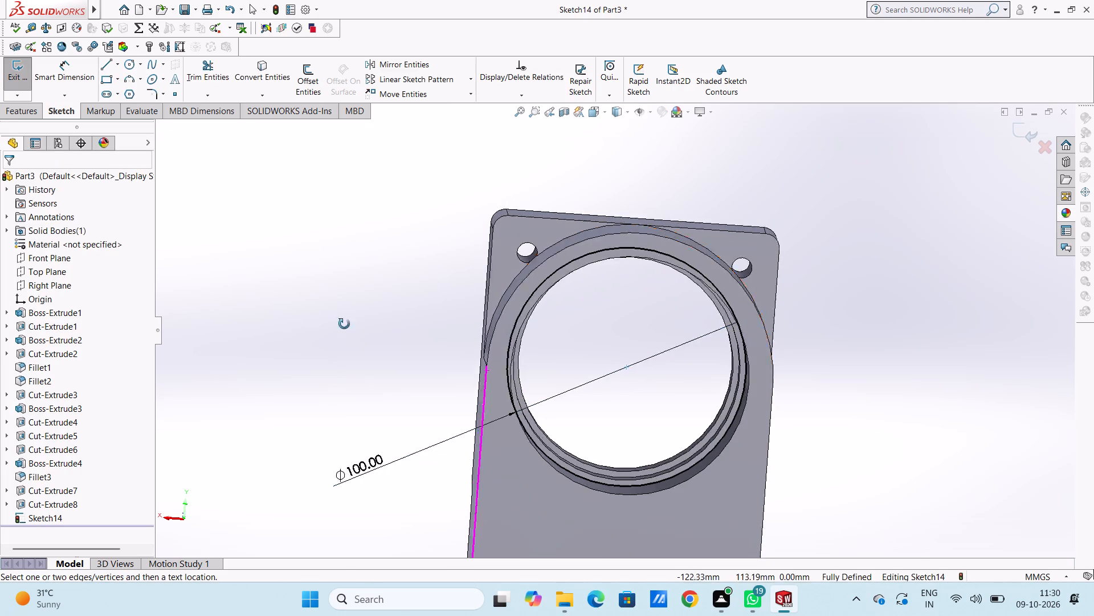
middle_drag(344, 324, 383, 340)
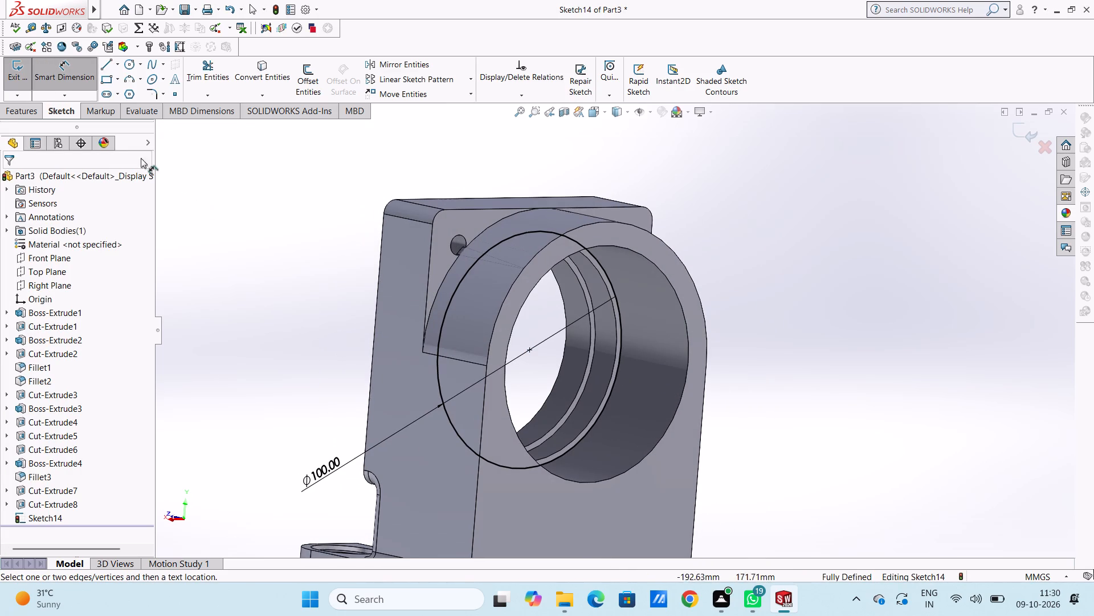
click(74, 80)
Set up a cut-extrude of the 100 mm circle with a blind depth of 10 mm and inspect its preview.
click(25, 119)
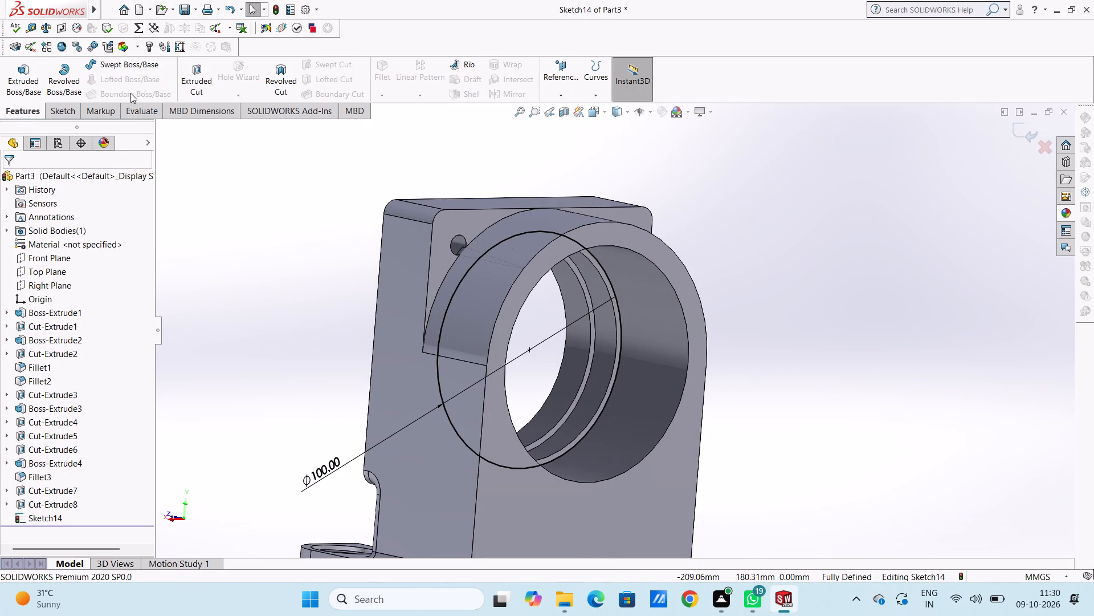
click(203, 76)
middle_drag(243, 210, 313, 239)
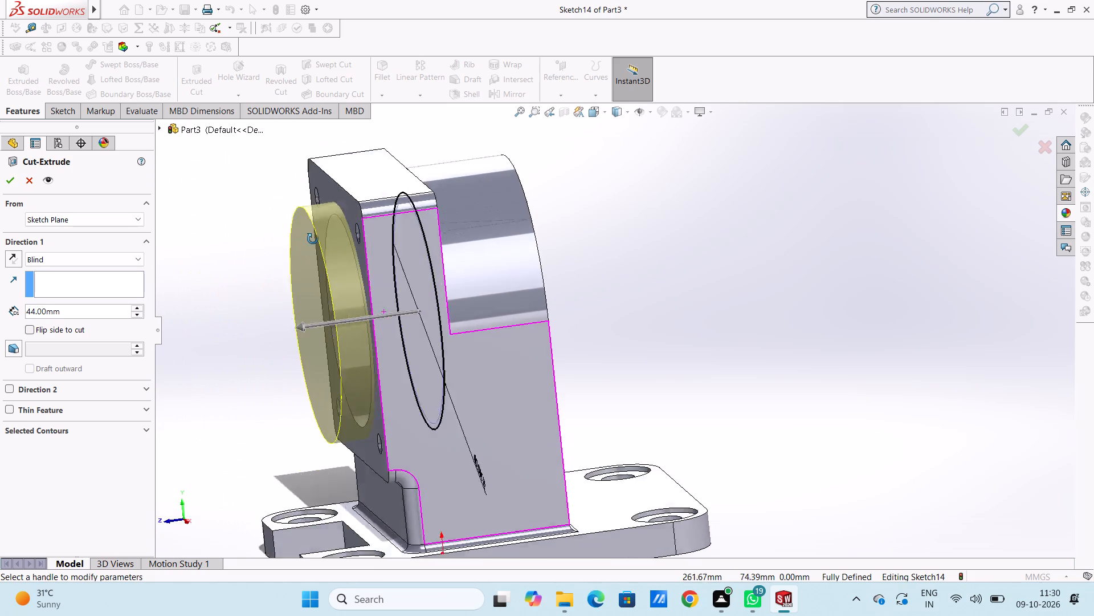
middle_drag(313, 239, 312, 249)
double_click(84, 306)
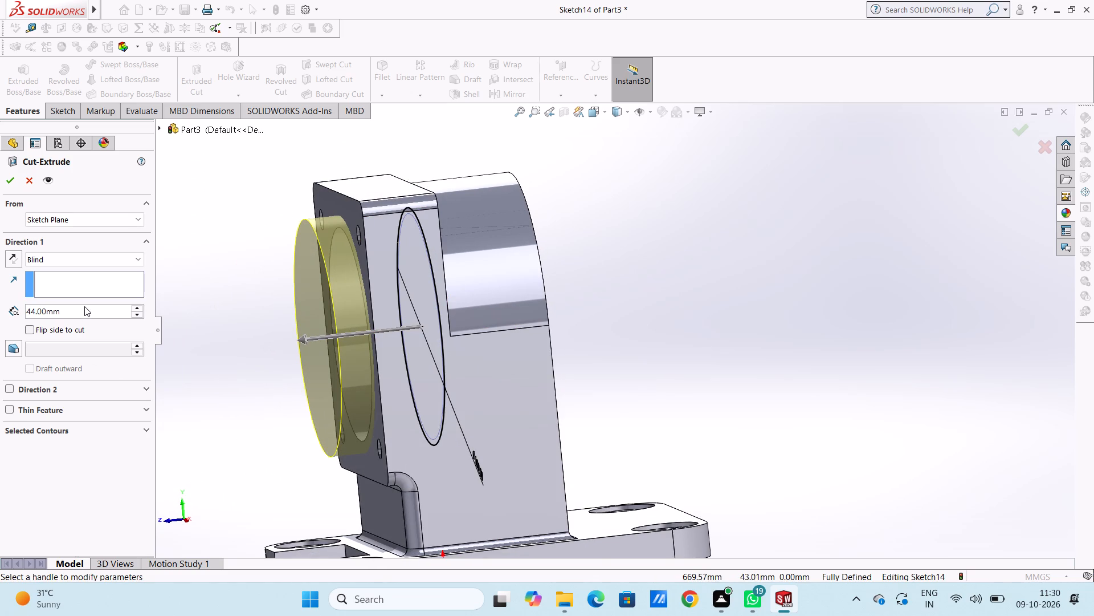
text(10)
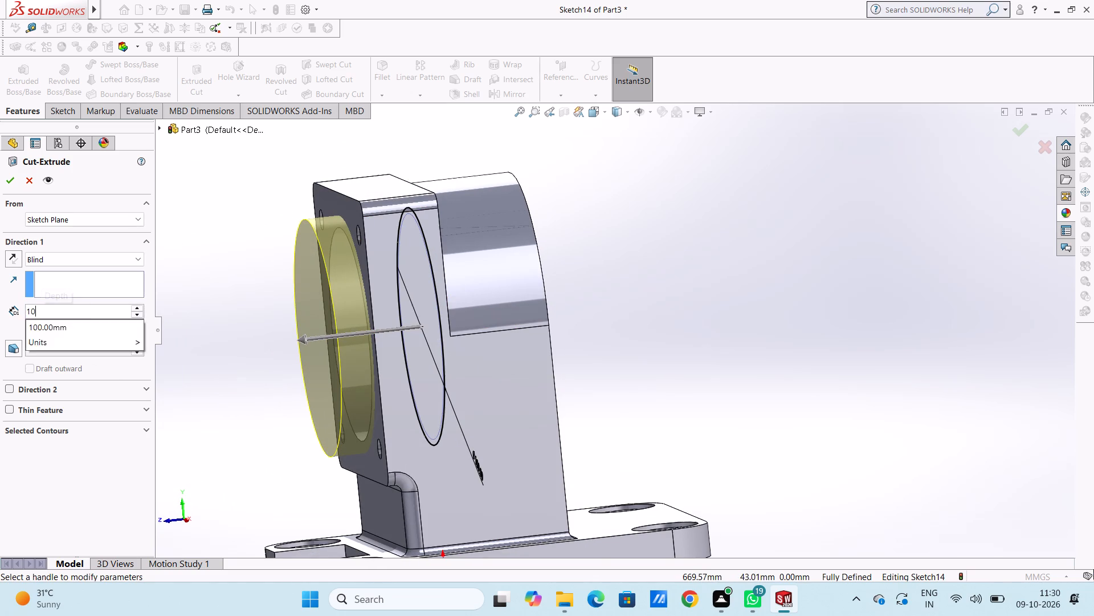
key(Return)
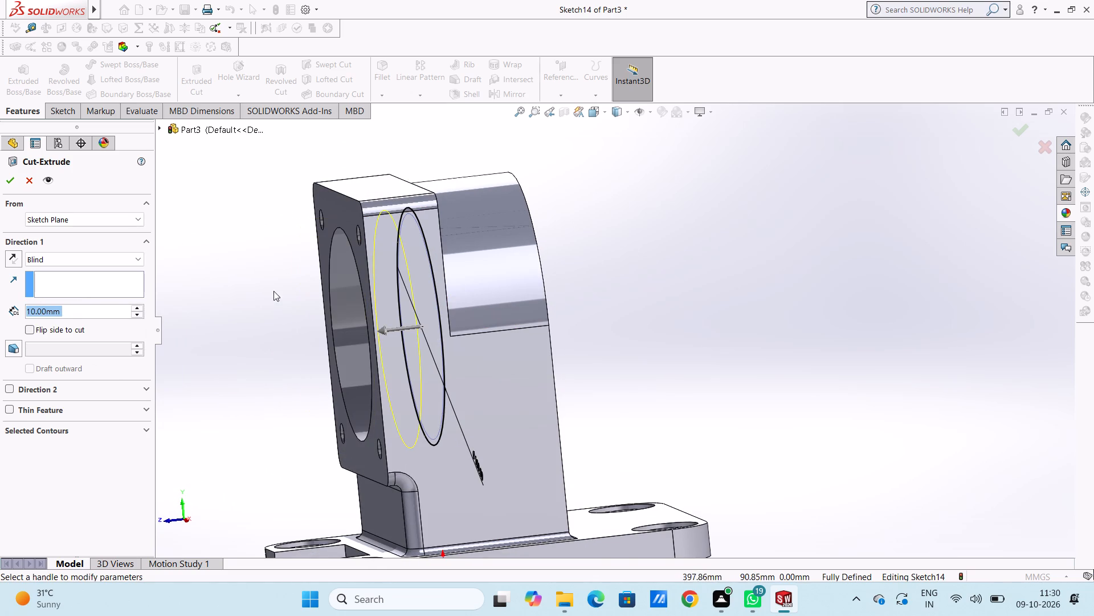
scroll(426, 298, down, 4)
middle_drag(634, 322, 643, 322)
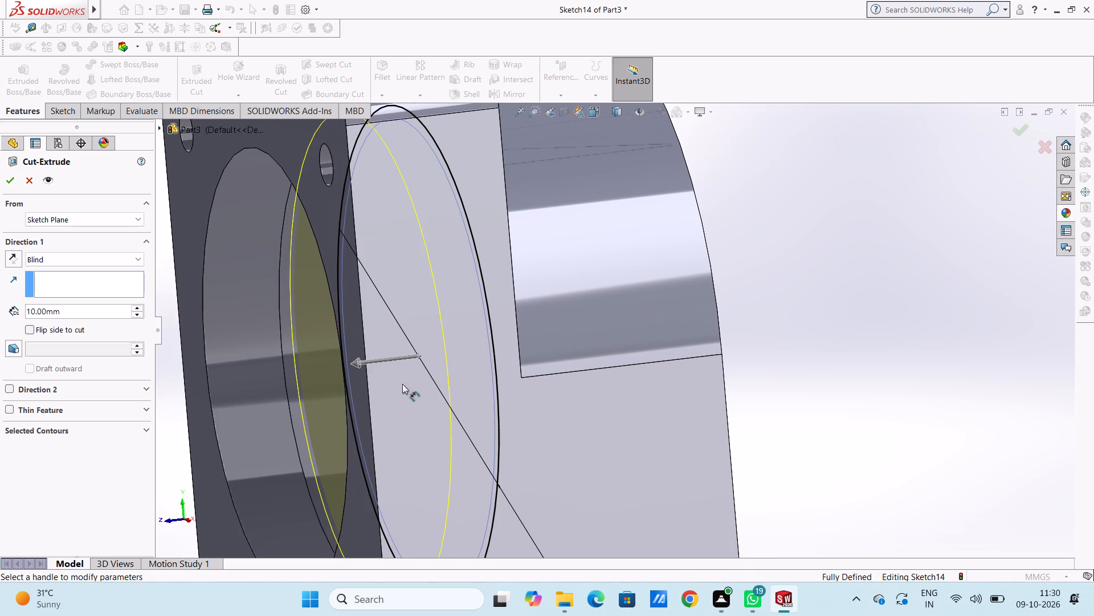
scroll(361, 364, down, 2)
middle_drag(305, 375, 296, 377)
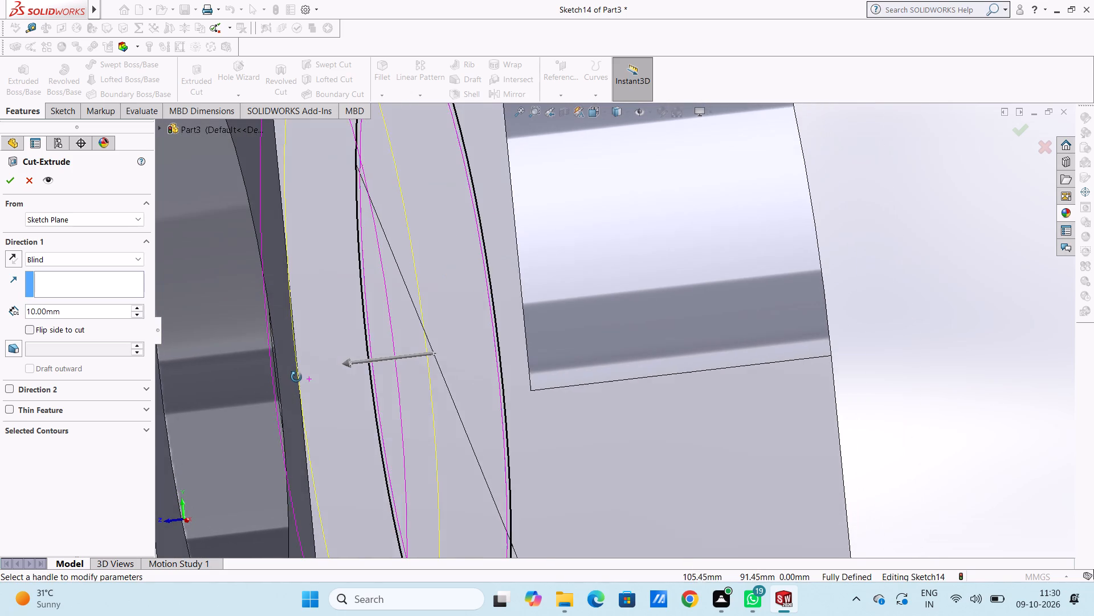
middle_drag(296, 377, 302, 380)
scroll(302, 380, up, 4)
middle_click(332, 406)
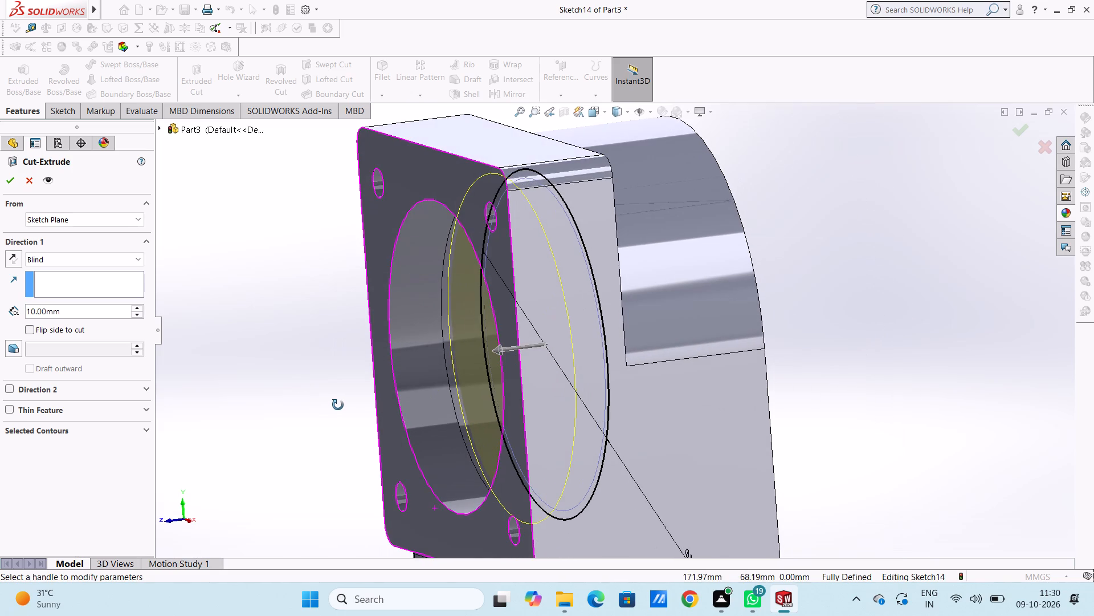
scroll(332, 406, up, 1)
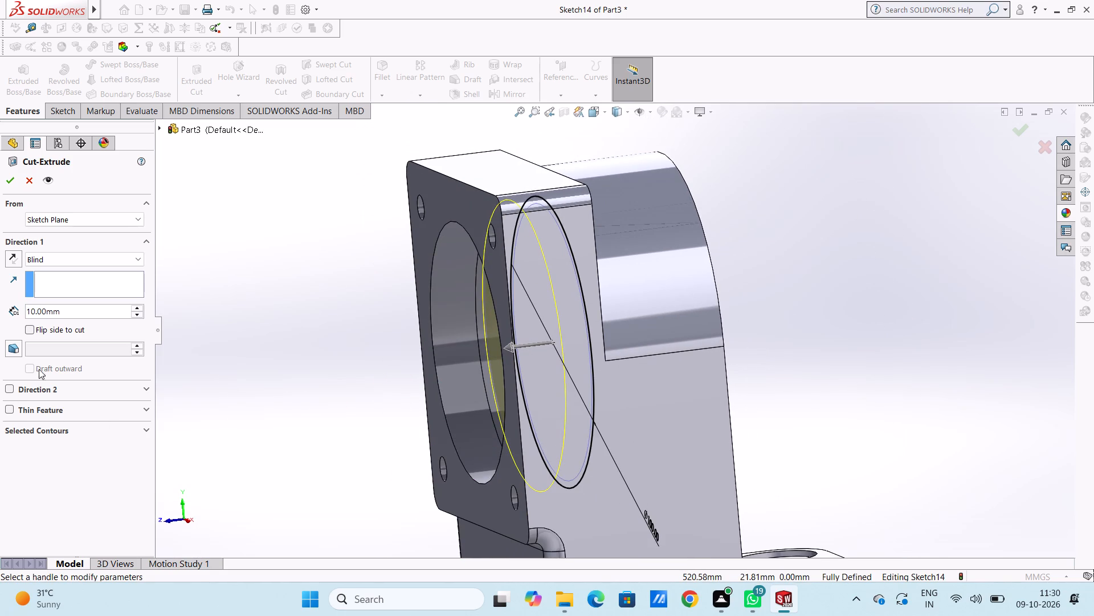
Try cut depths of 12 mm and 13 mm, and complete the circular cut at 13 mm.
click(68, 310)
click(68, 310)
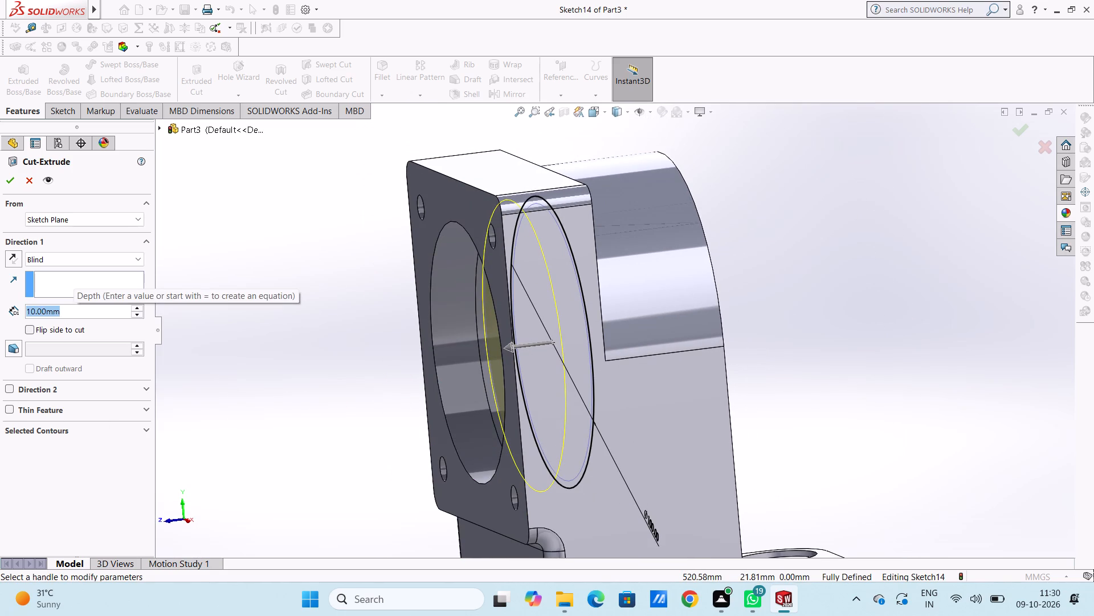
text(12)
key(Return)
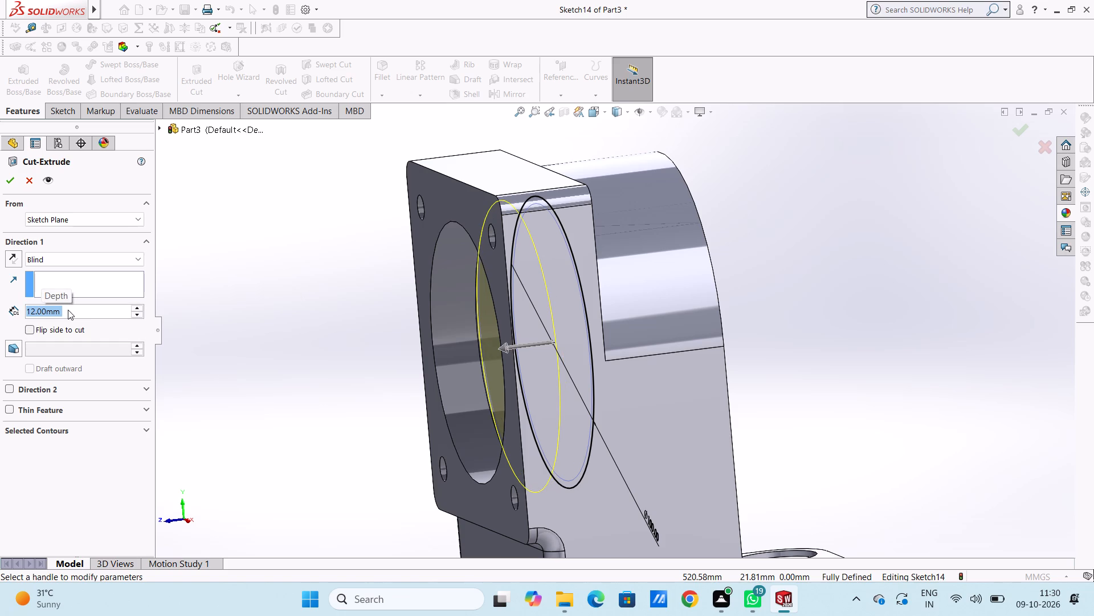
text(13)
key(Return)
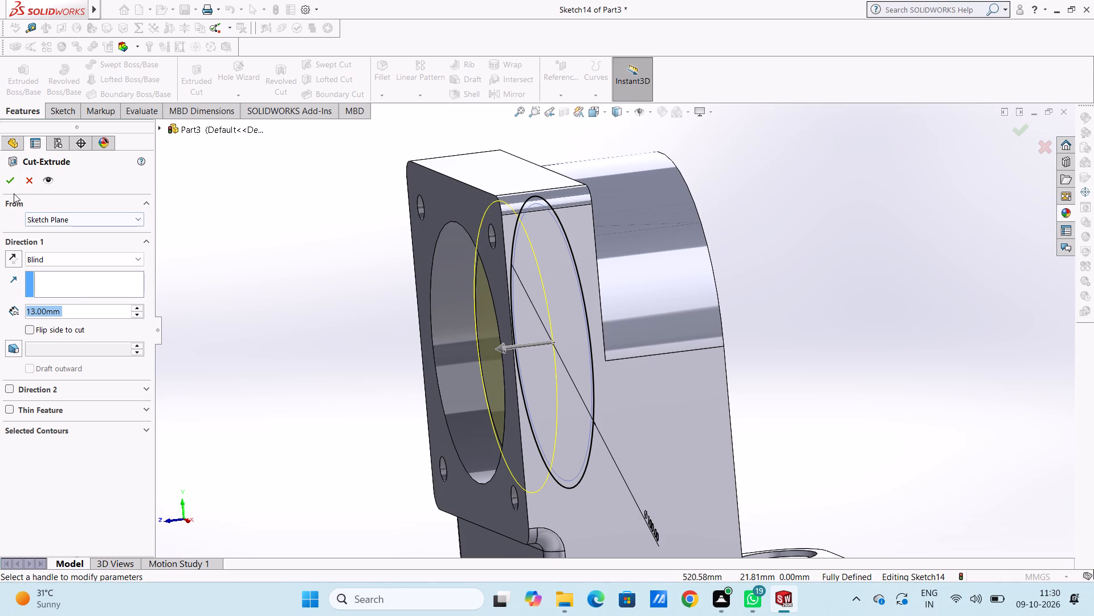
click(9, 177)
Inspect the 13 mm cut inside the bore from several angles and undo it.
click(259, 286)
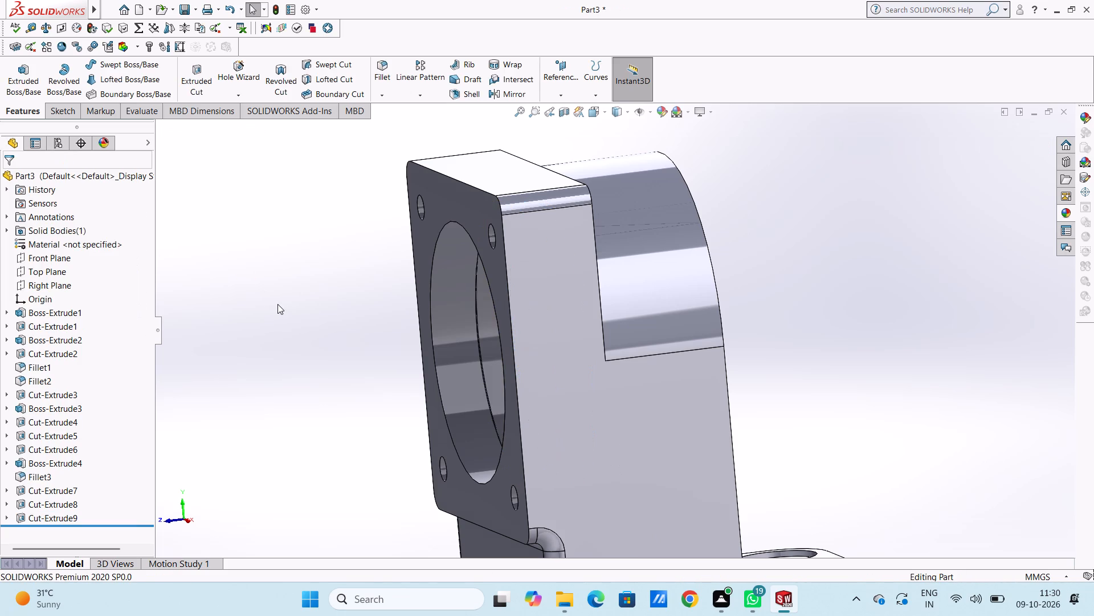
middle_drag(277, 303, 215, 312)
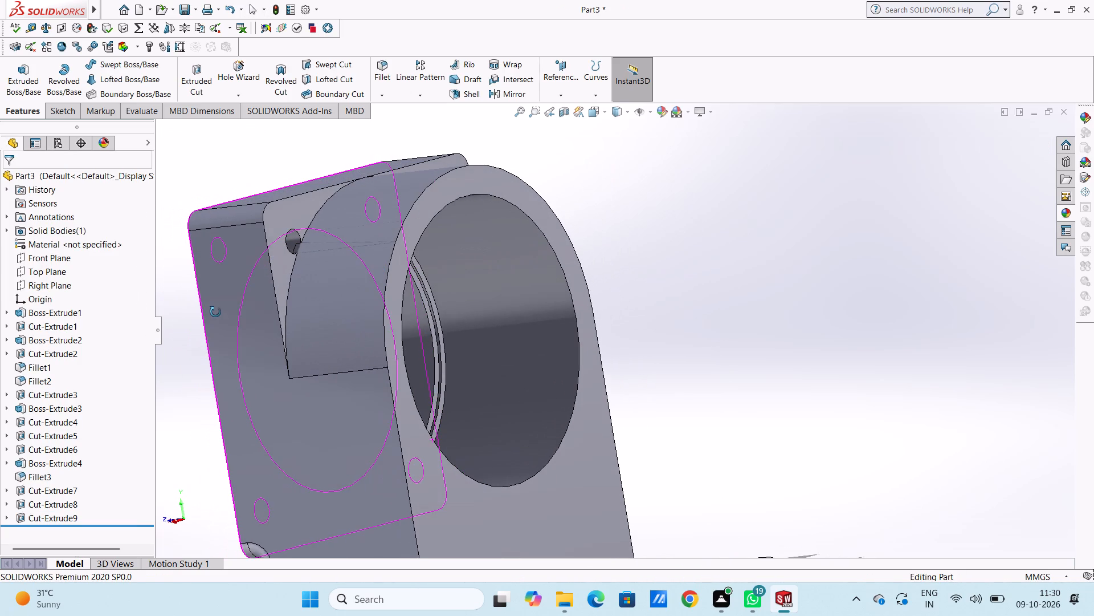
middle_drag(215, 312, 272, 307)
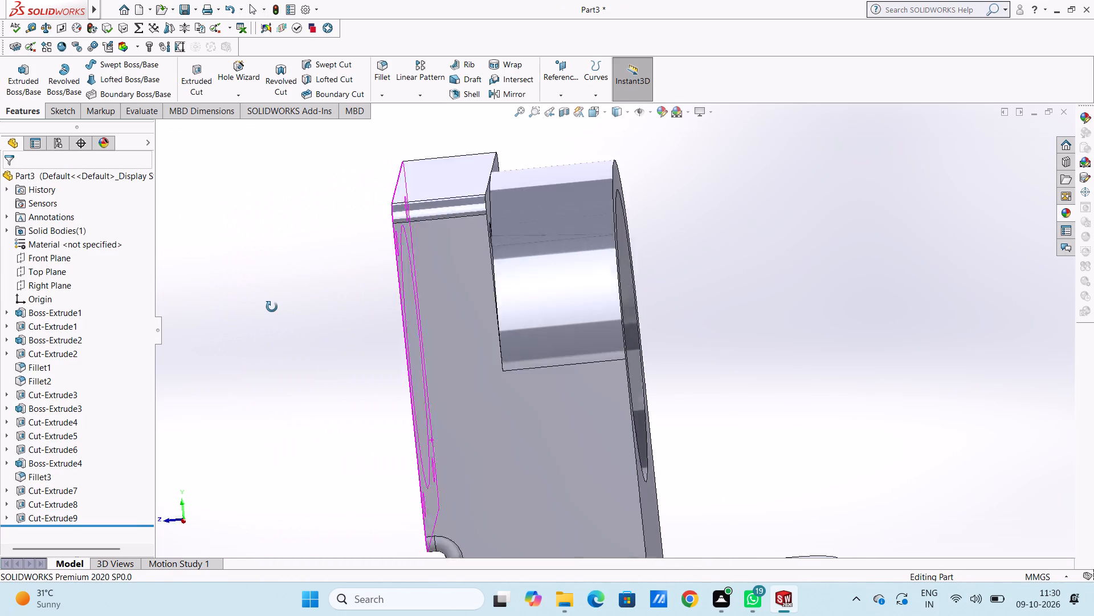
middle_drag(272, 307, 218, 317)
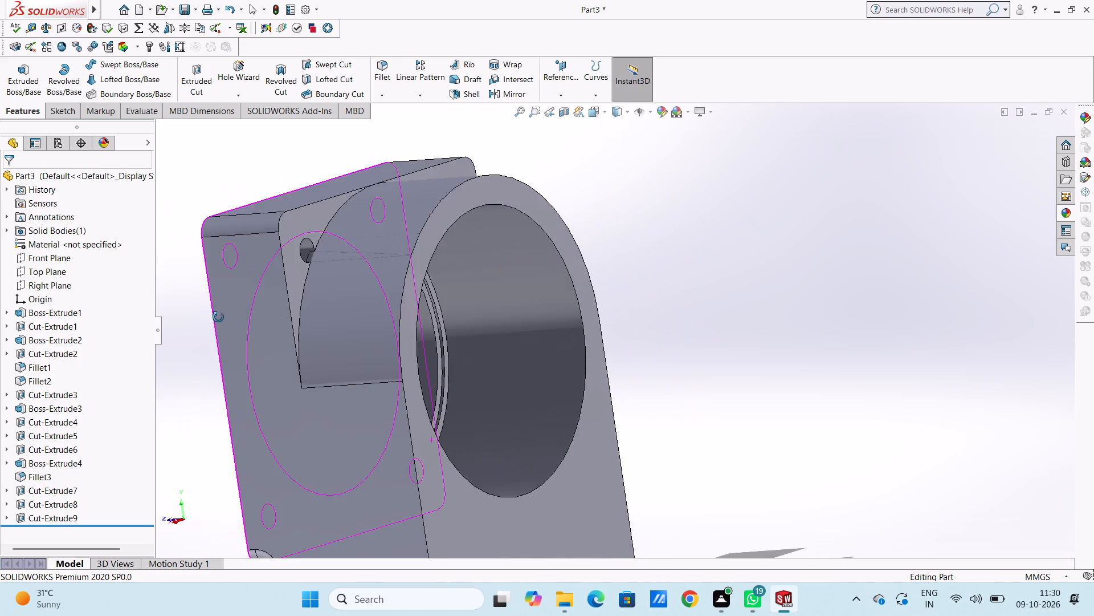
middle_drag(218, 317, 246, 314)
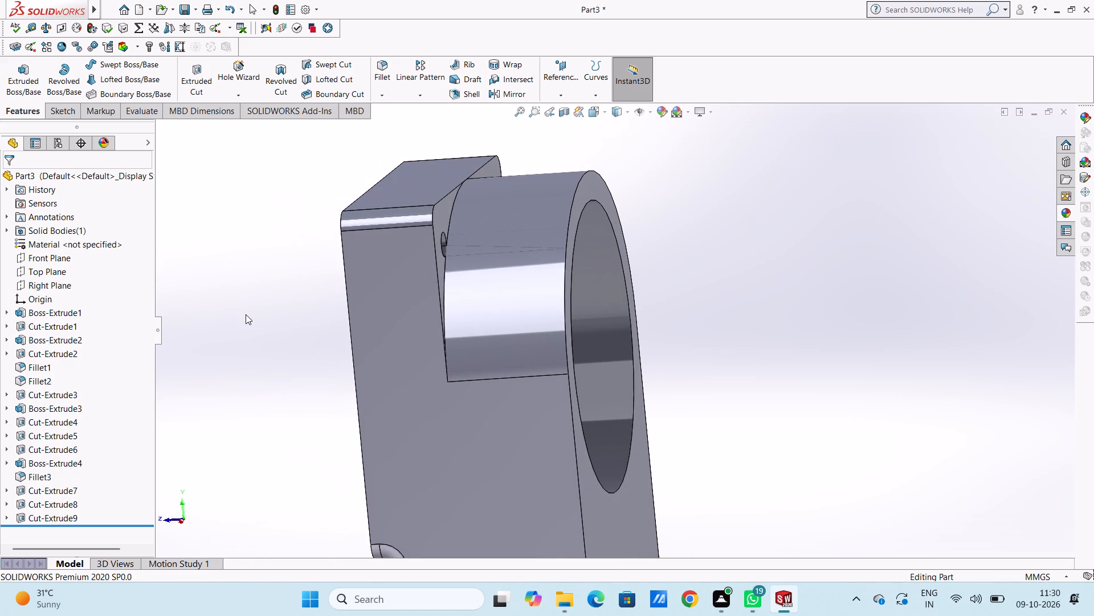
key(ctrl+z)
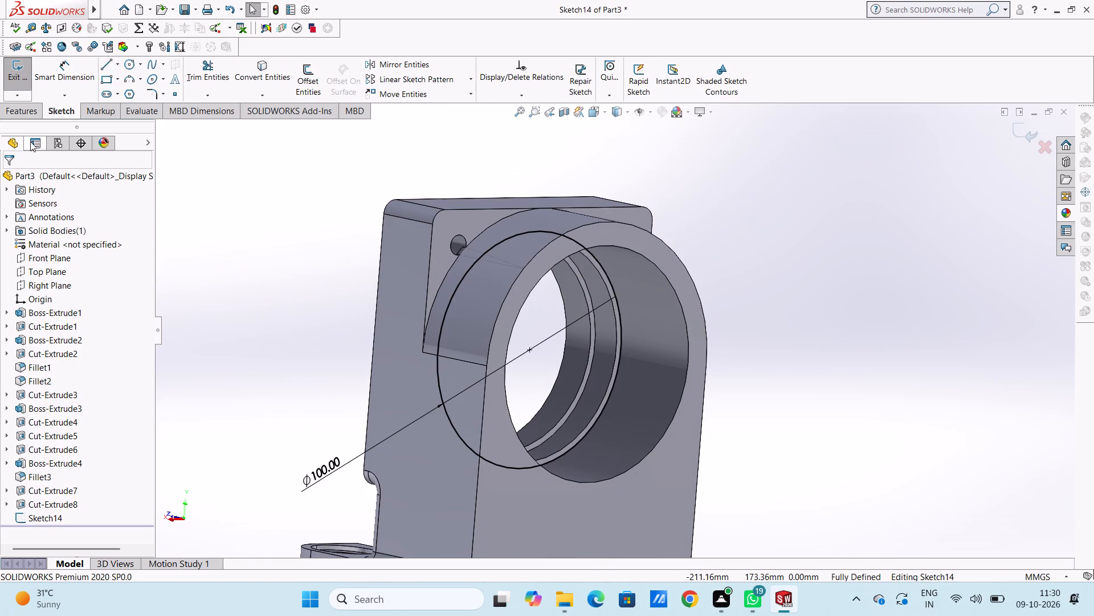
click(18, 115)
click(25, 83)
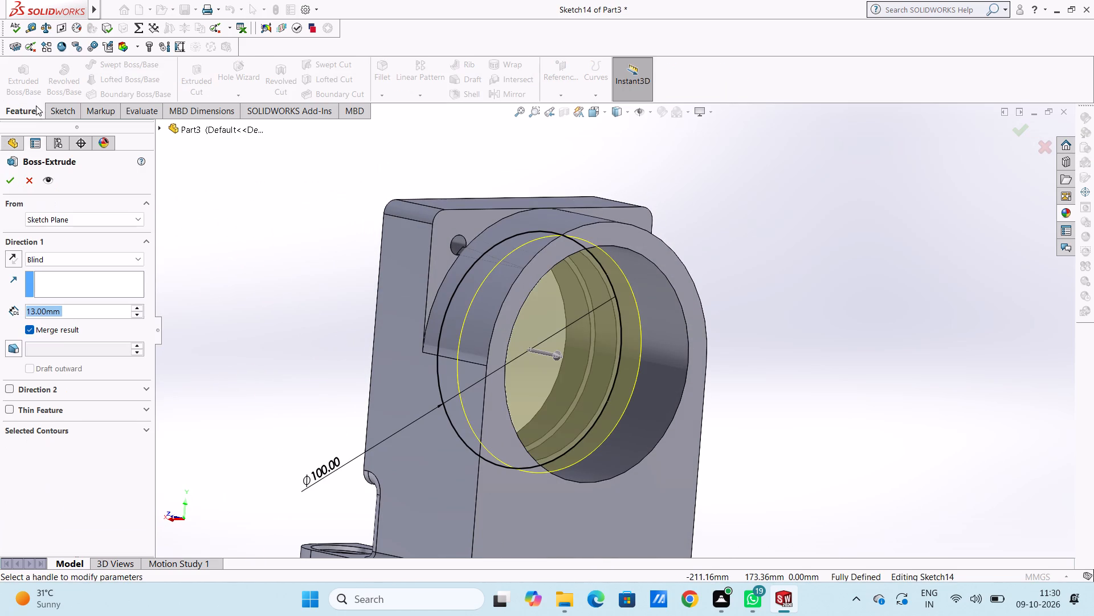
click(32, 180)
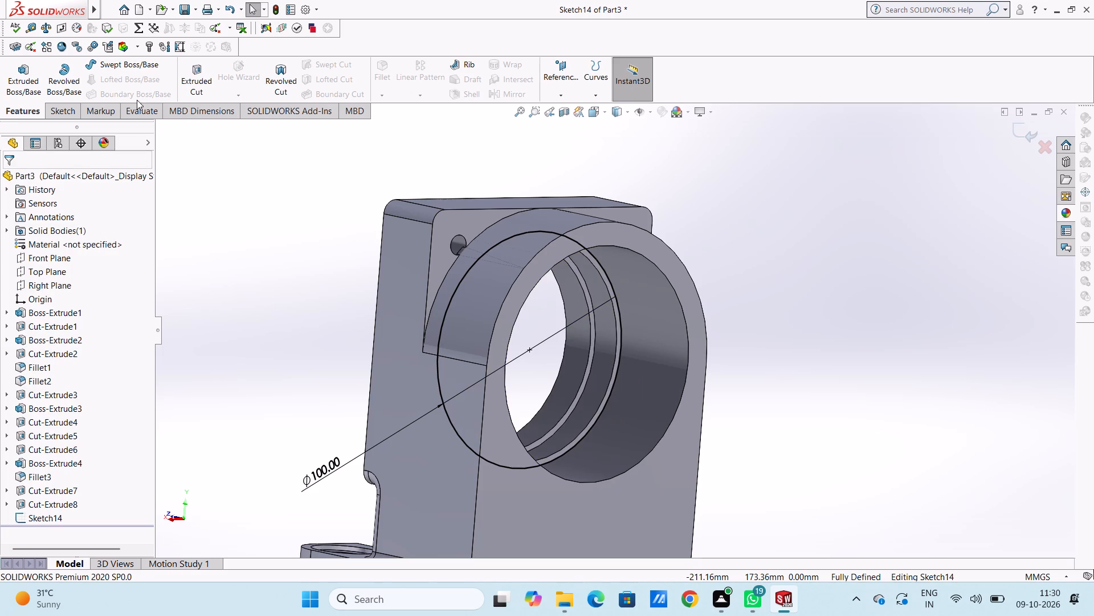
Cut-extrude the 100 mm circle inside the bore to a blind depth of 16 mm.
click(202, 76)
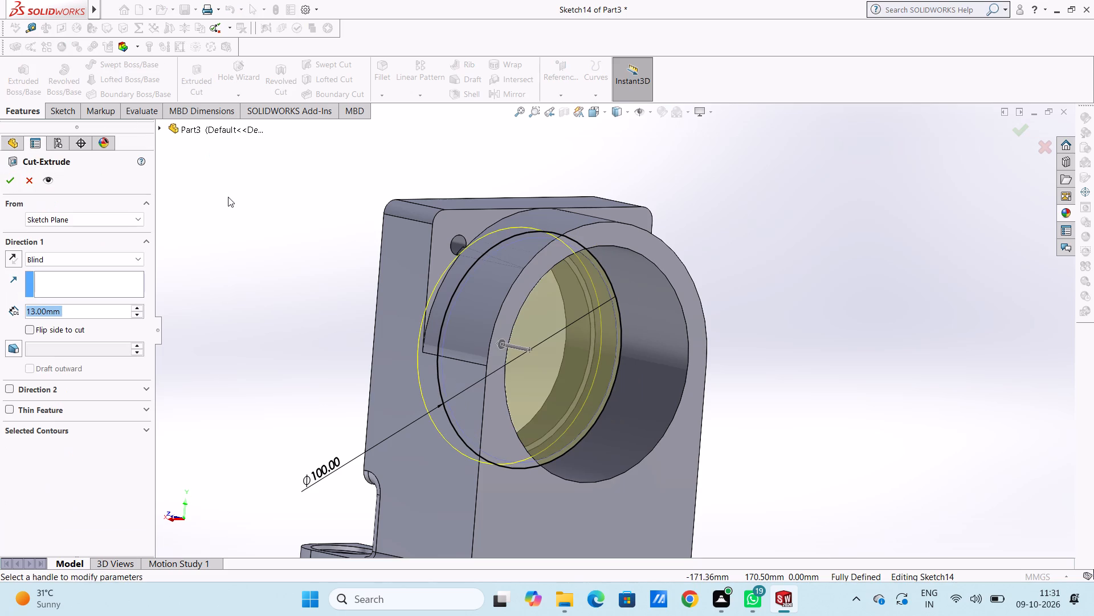
middle_drag(244, 227, 258, 230)
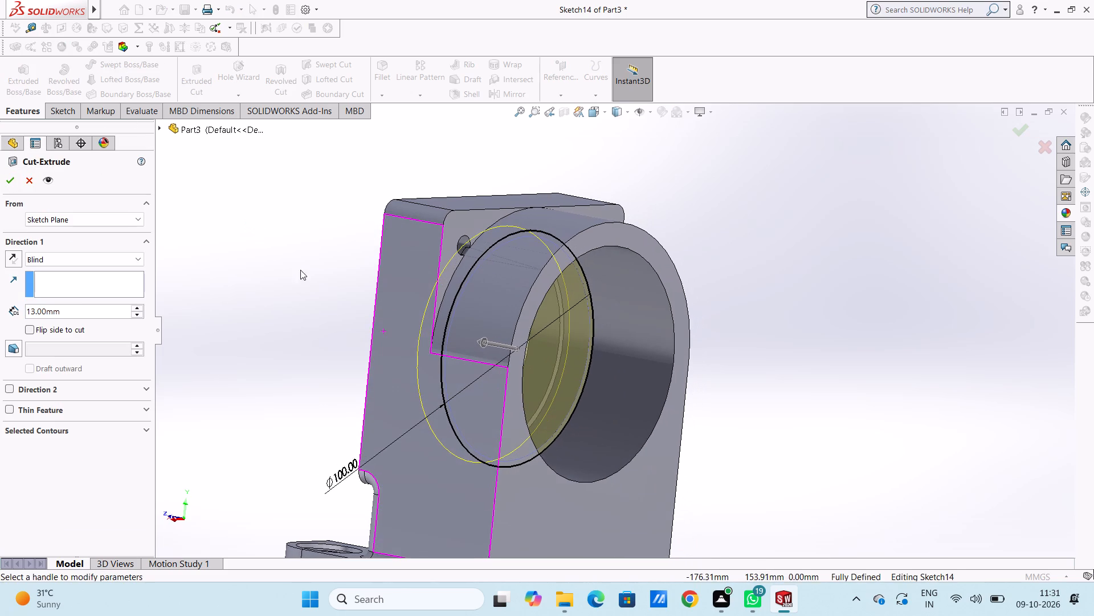
scroll(481, 301, down, 4)
scroll(597, 368, down, 2)
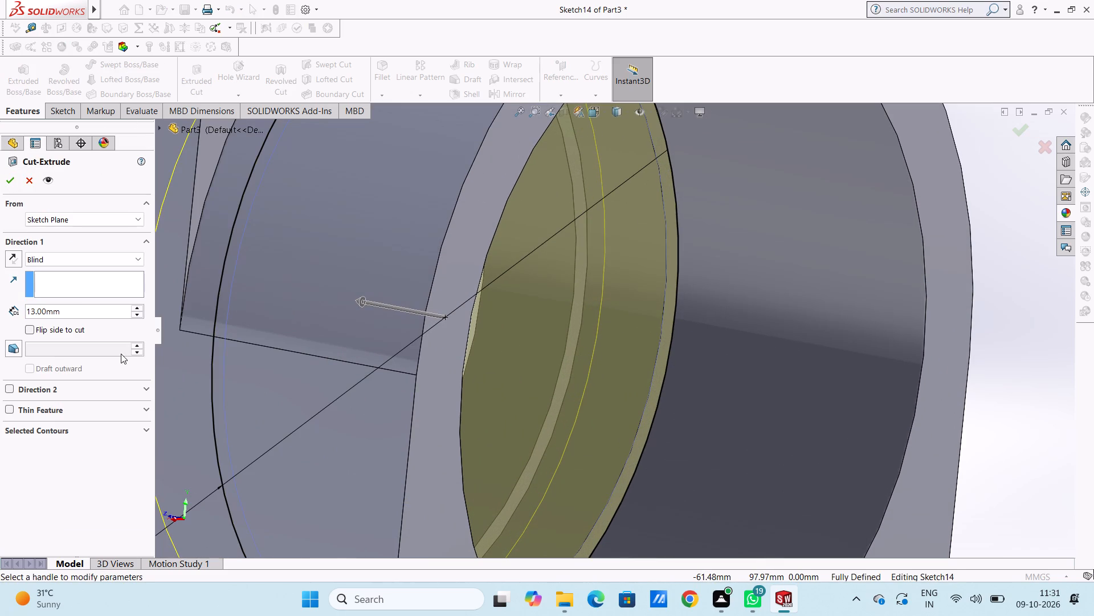
double_click(87, 307)
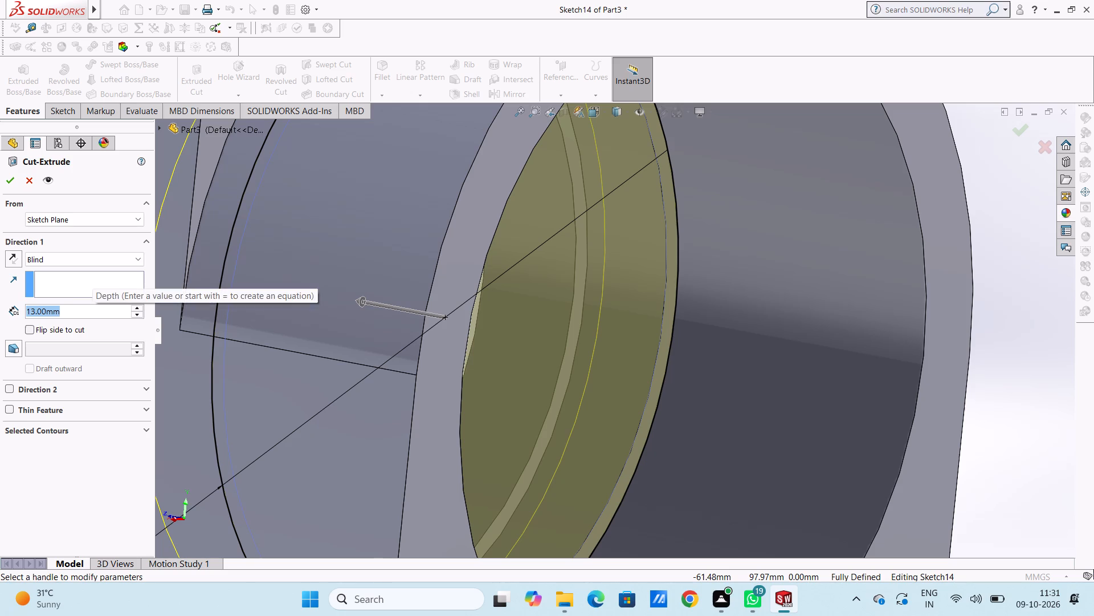
text(16)
key(Return)
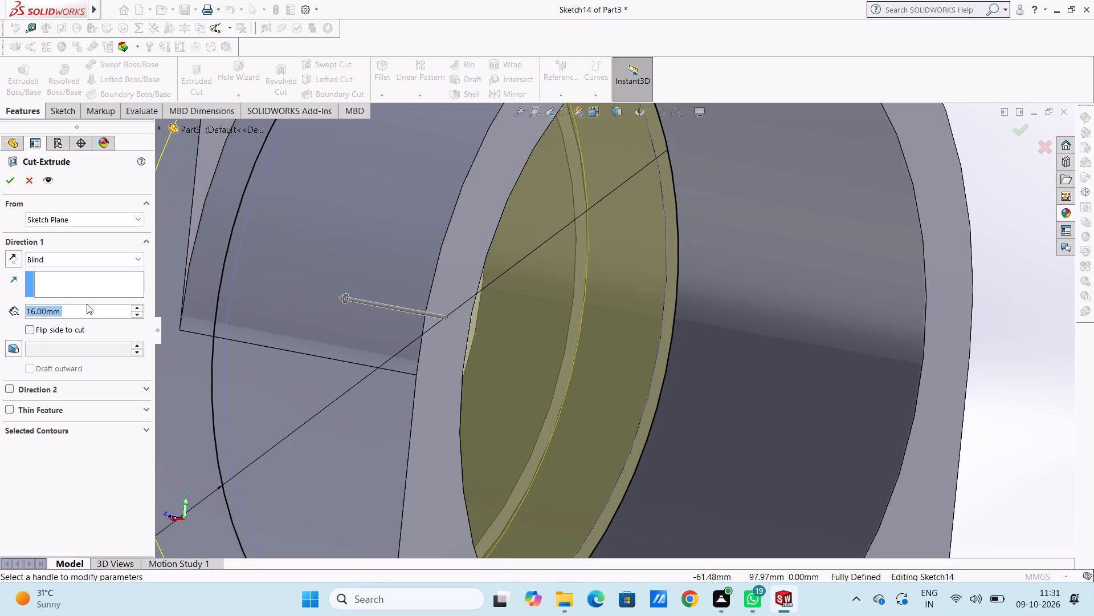
click(17, 177)
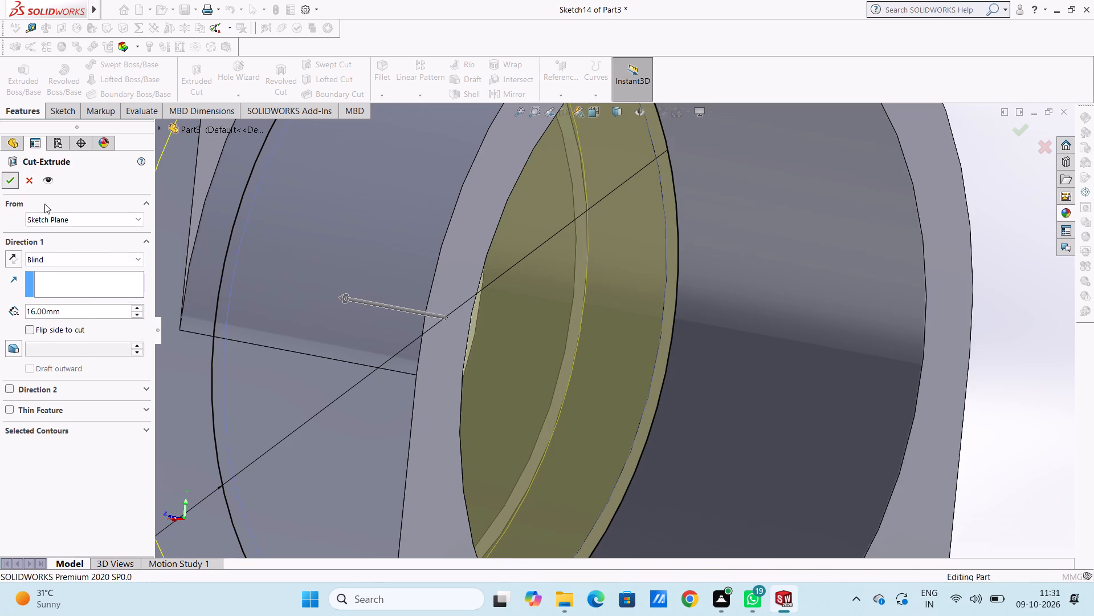
click(984, 237)
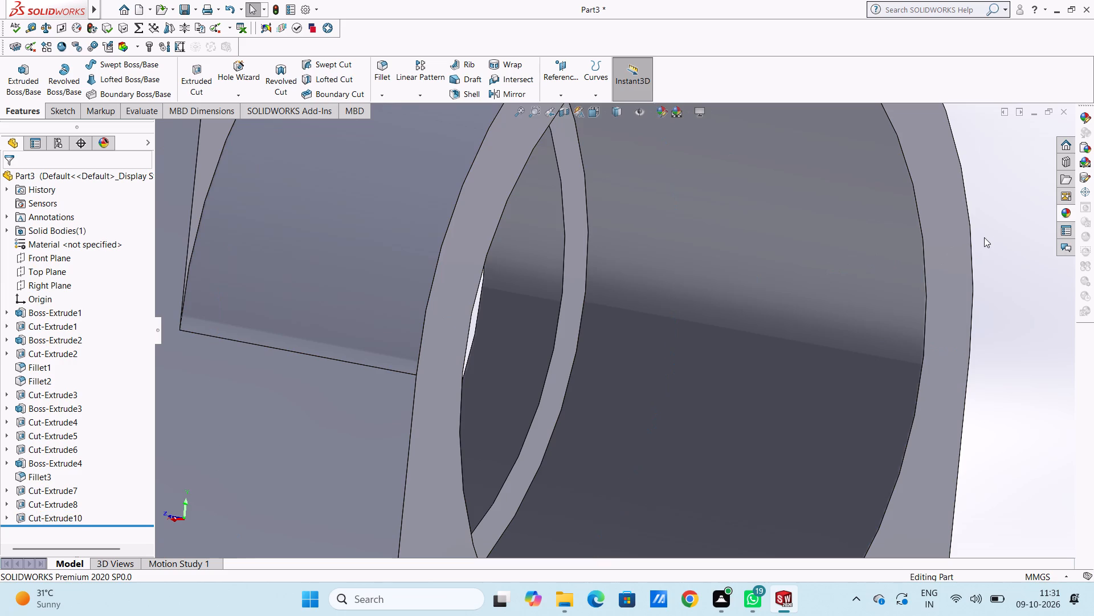
Sketch two concentric circles at the bore centre on the arch body's back face, one of 50 mm radius and one about 49 mm in diameter.
scroll(997, 236, up, 5)
middle_drag(816, 279, 908, 275)
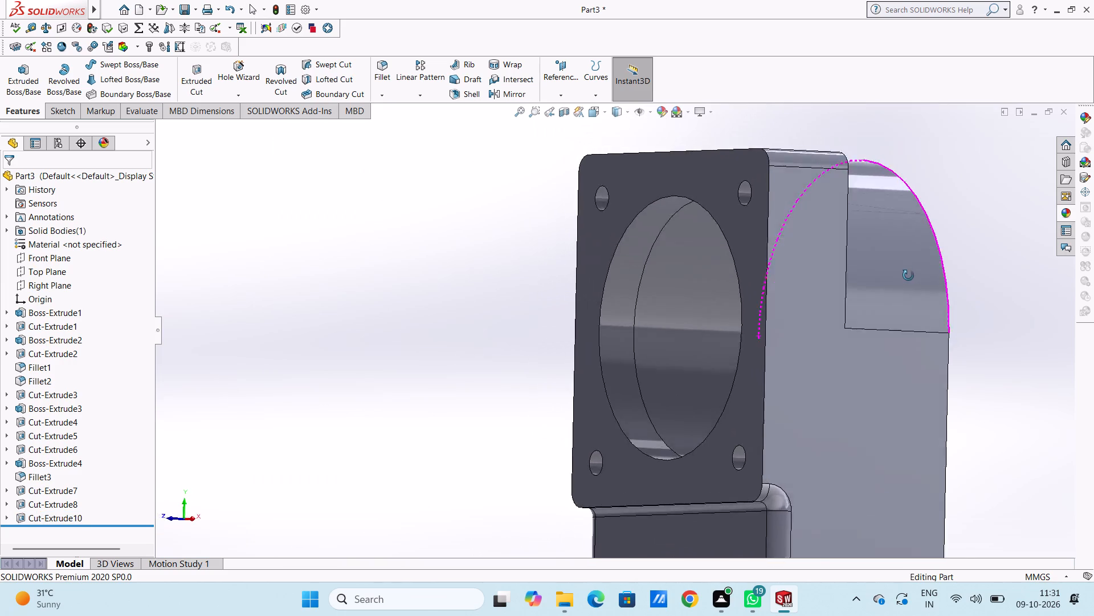
middle_drag(908, 275, 764, 277)
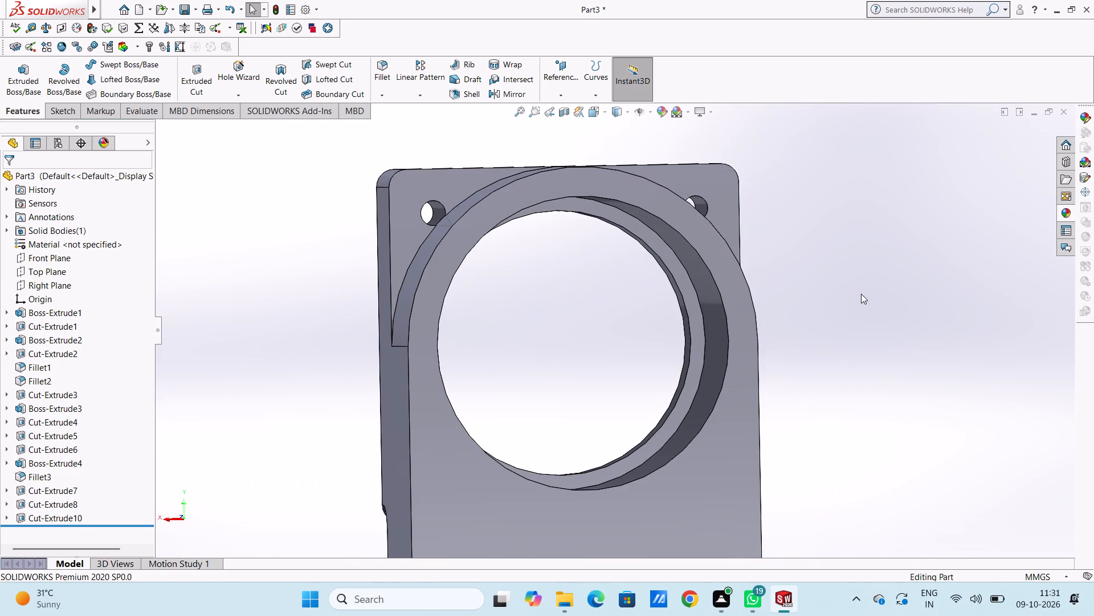
key(ctrl+2)
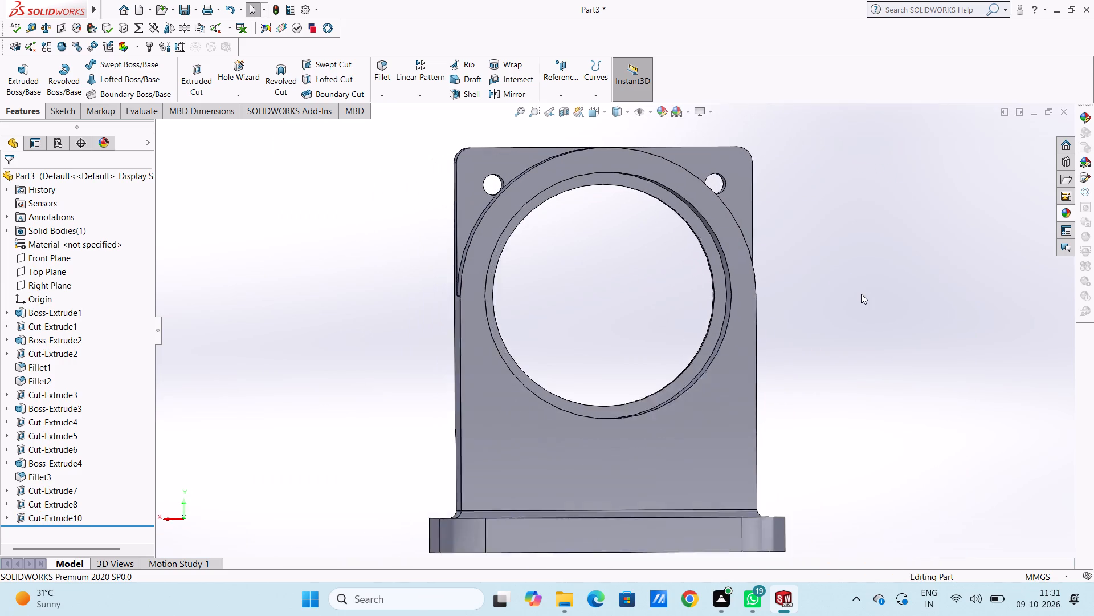
click(731, 241)
click(782, 213)
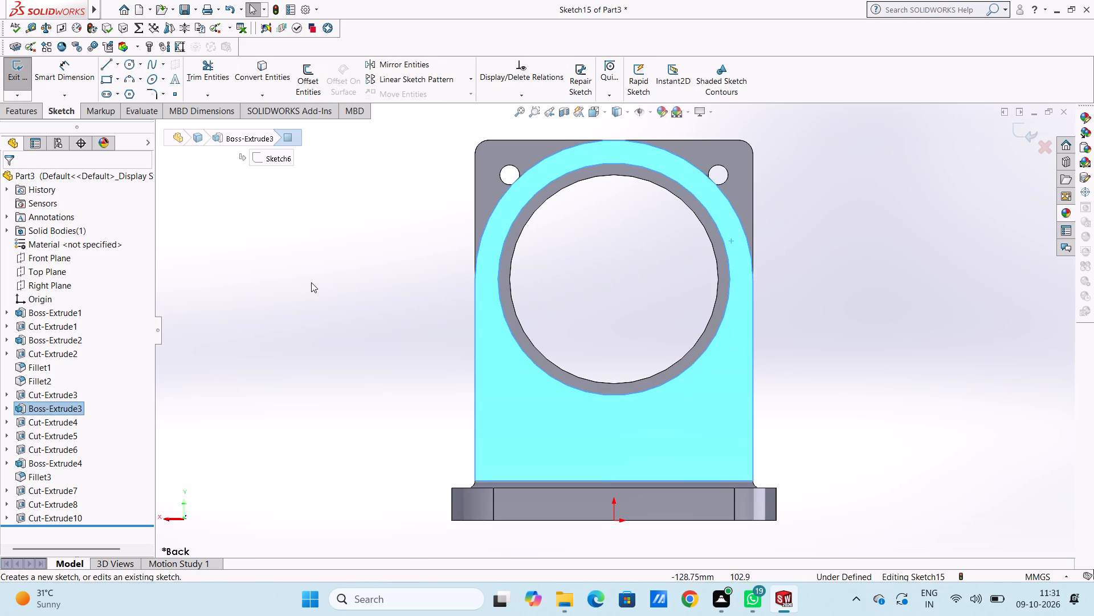
click(311, 282)
click(129, 67)
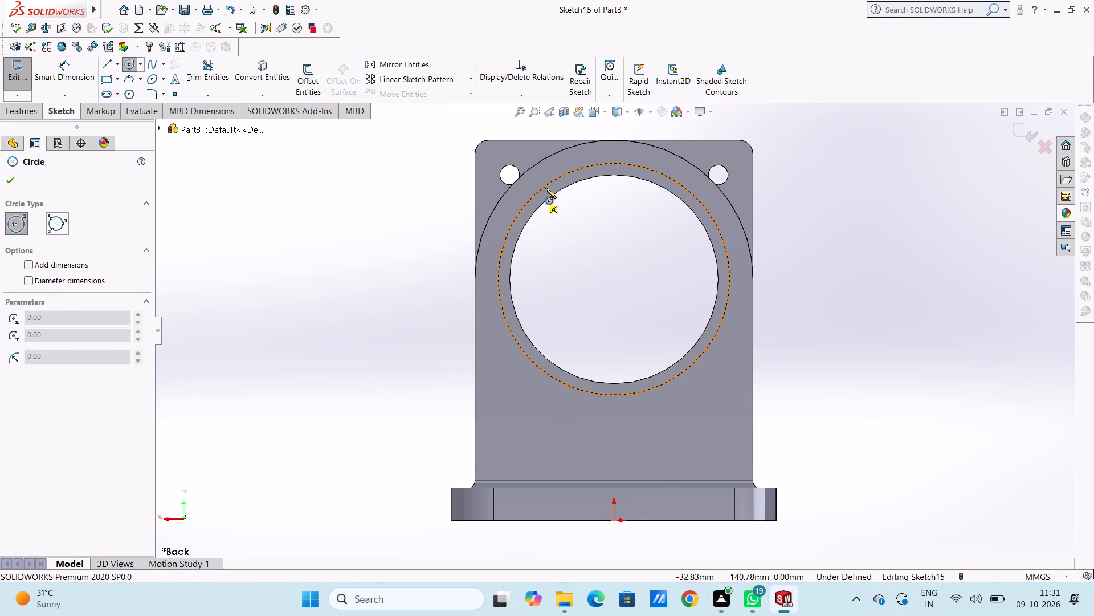
click(615, 278)
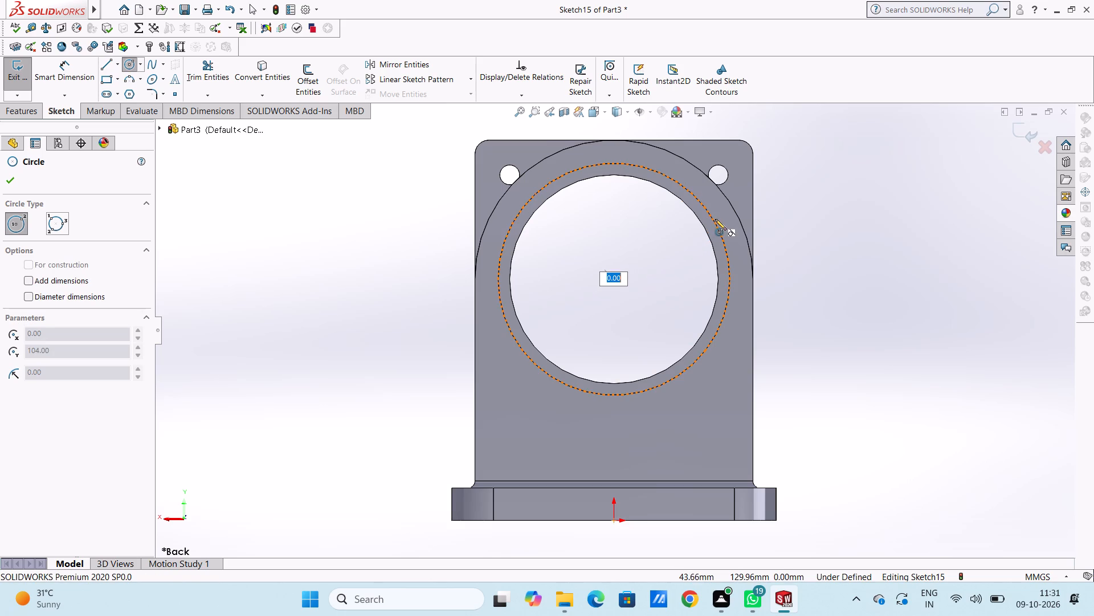
text(50)
key(Return)
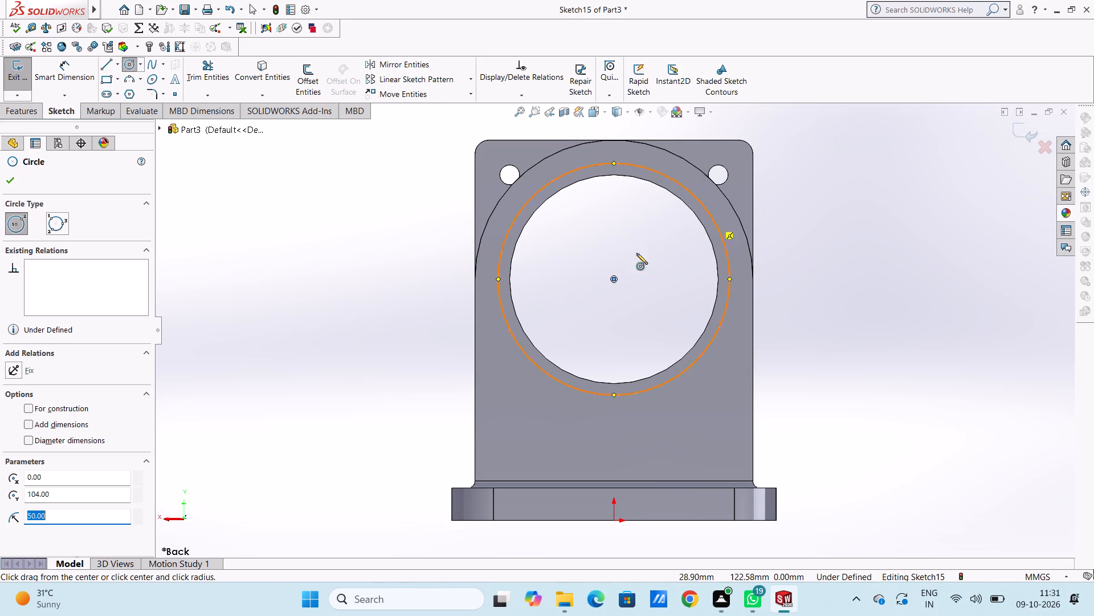
click(613, 277)
click(649, 323)
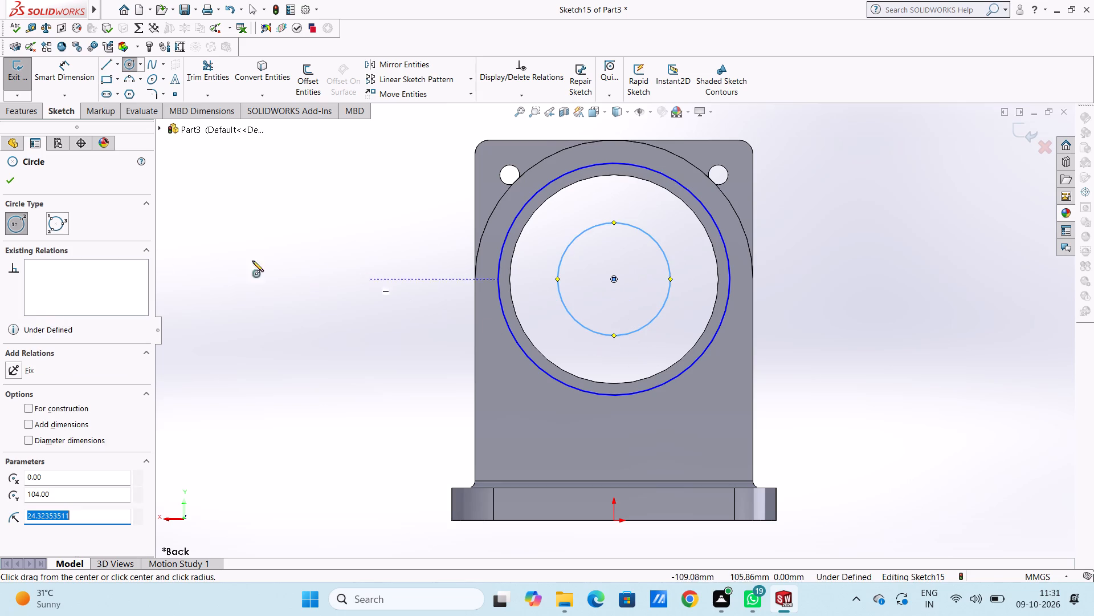
click(9, 180)
Dimension the outer circle with a diameter of 100 mm and the inner circle with a diameter of 40 mm.
click(71, 64)
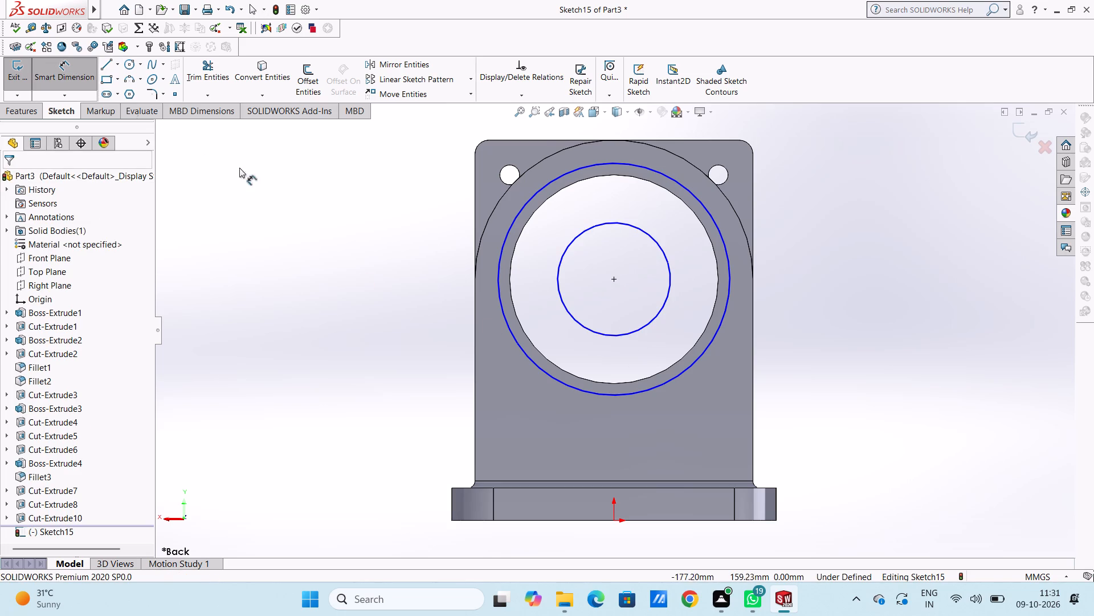
click(501, 254)
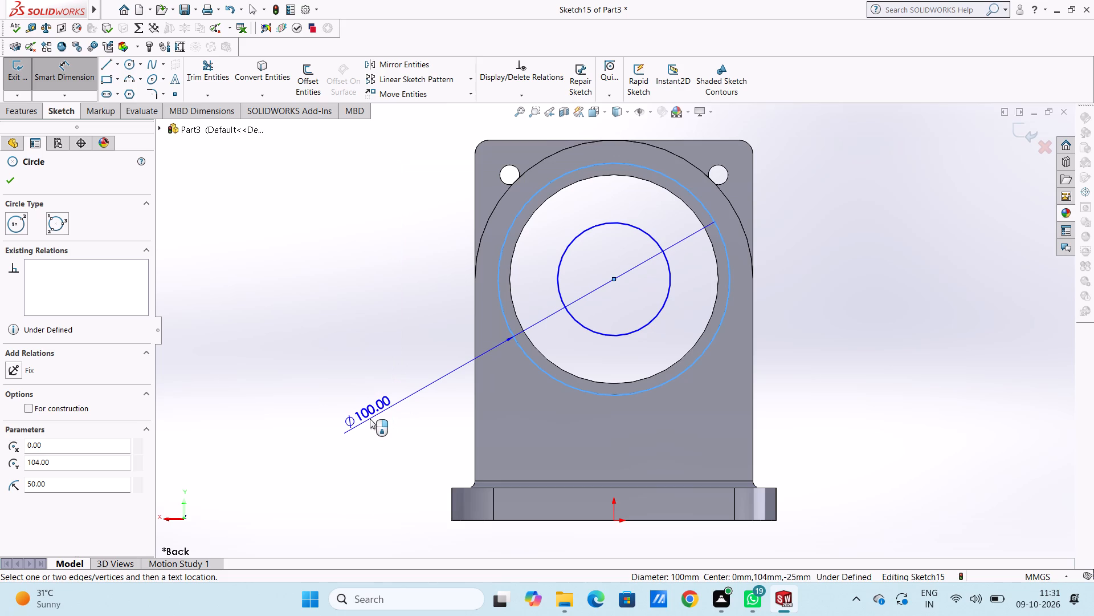
middle_drag(370, 418, 395, 422)
middle_click(395, 422)
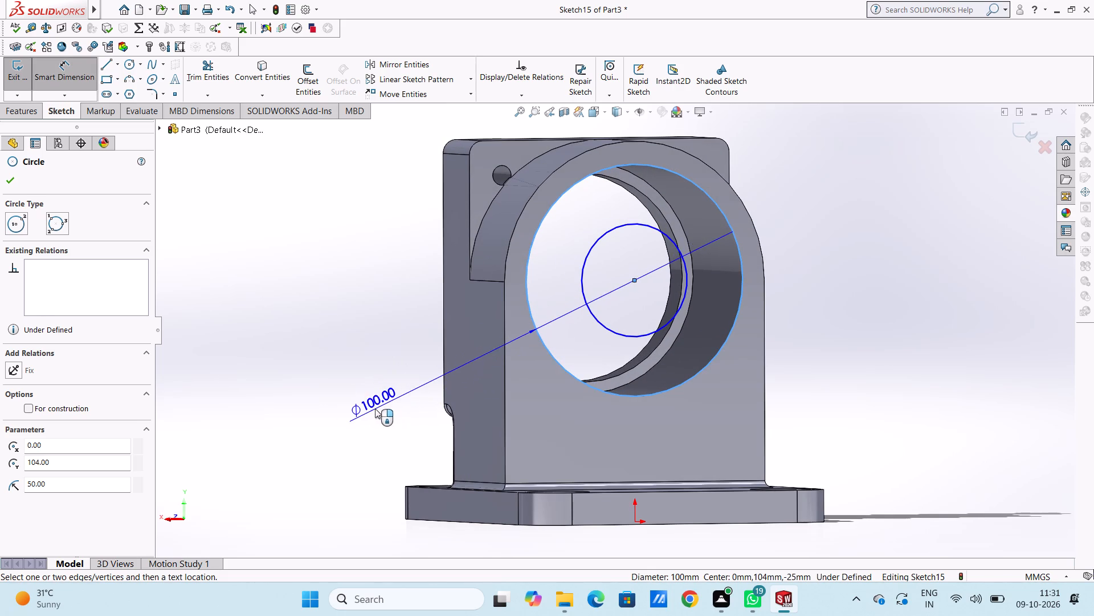
click(375, 408)
click(325, 392)
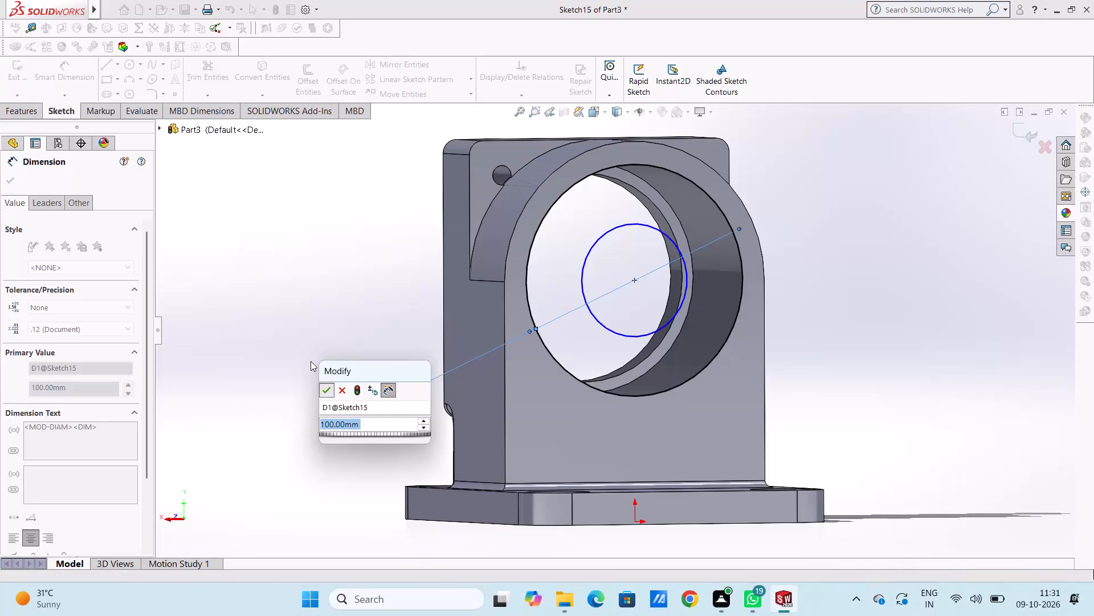
click(308, 352)
drag(659, 329, 652, 338)
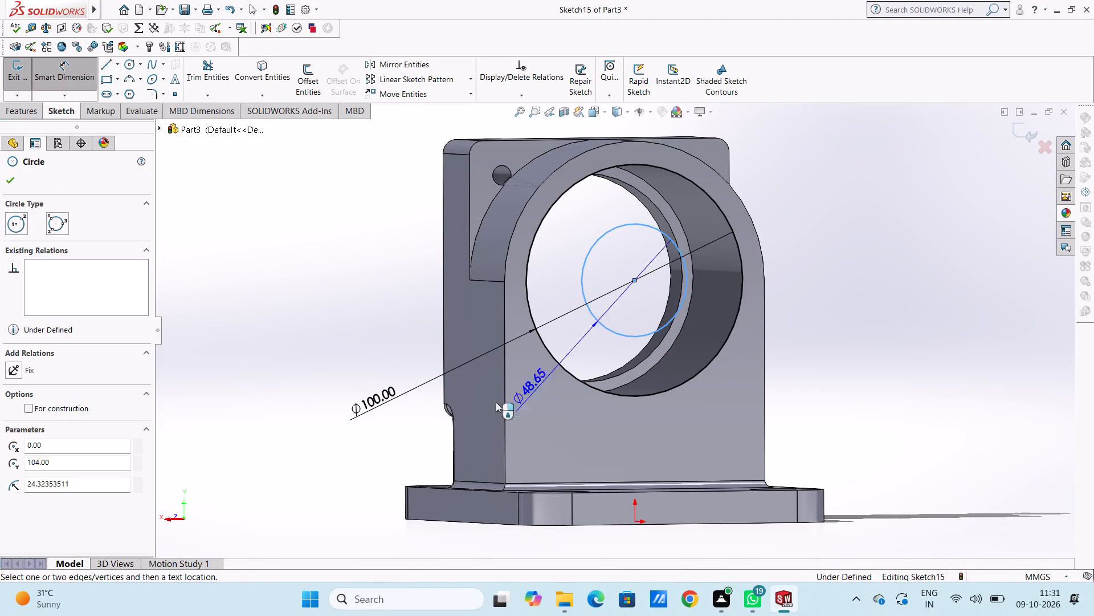
click(391, 446)
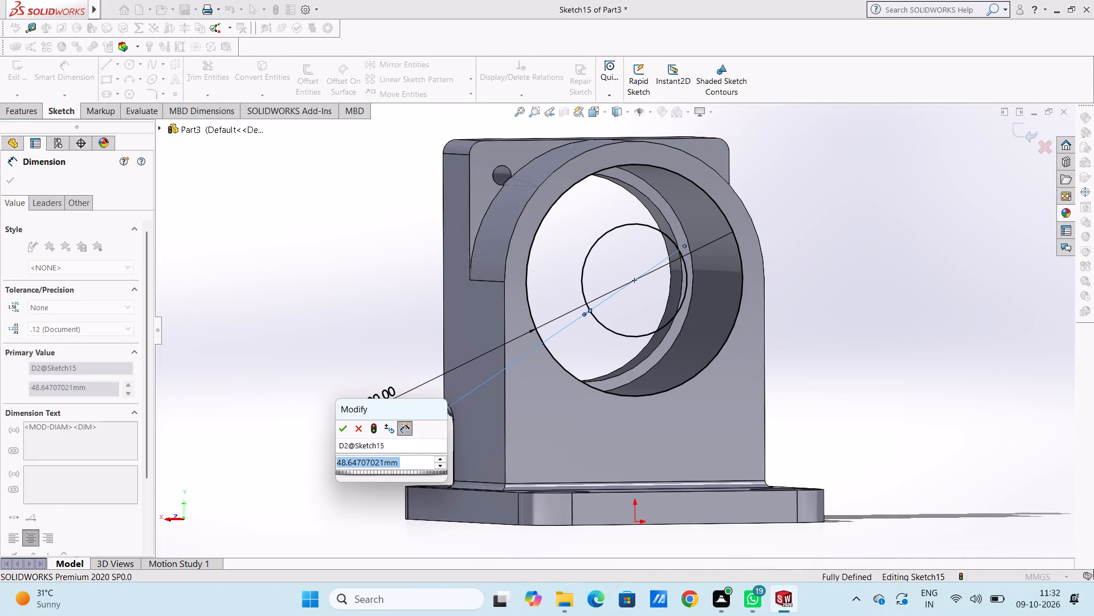
text(40)
key(Return)
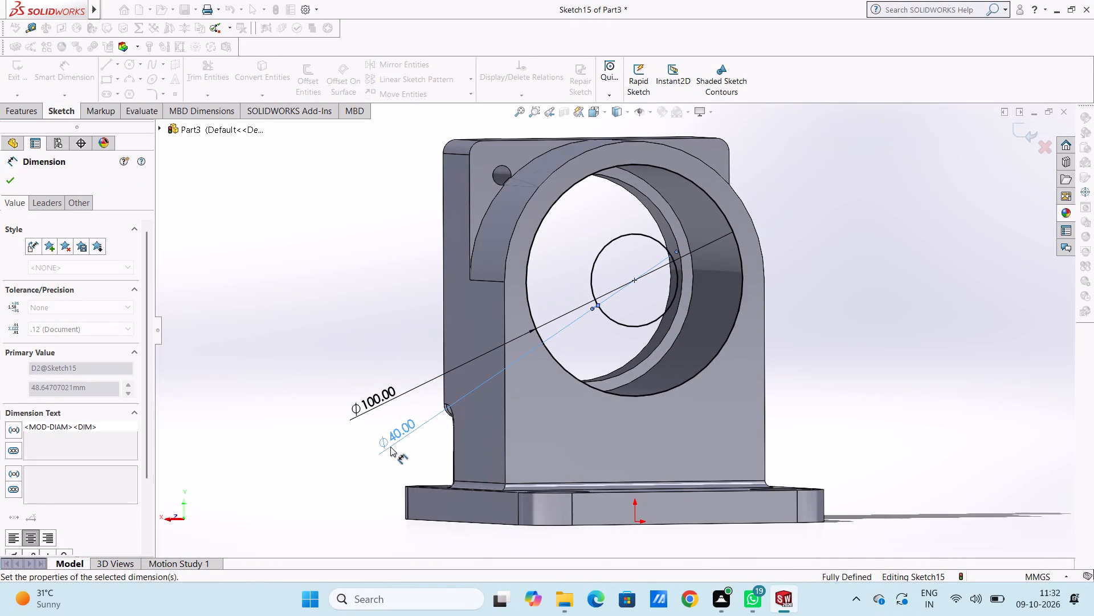
click(256, 223)
middle_drag(281, 231, 312, 301)
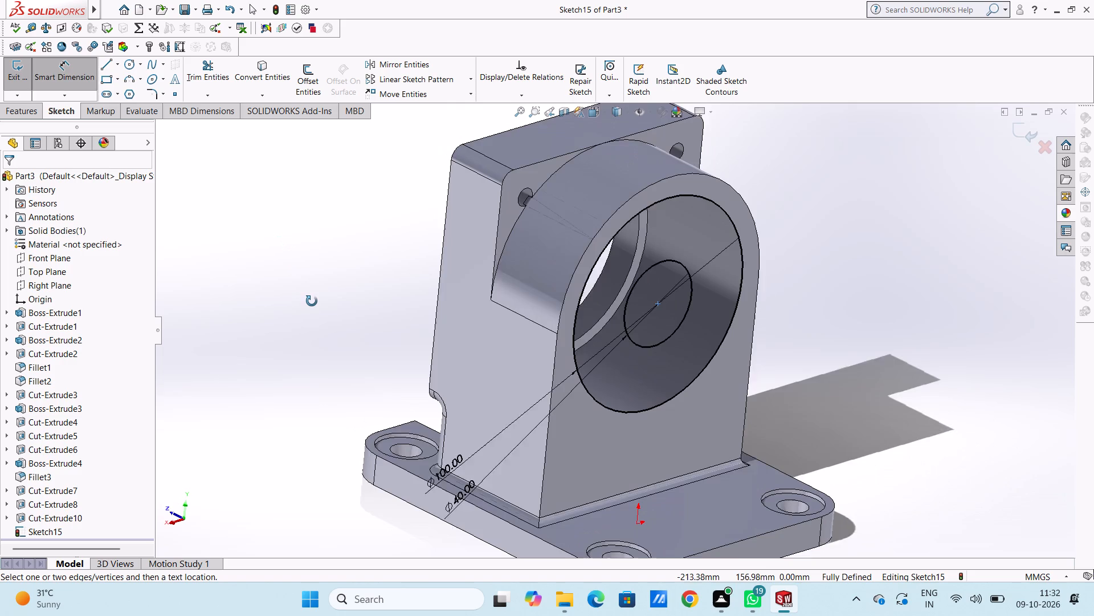
middle_drag(312, 301, 307, 304)
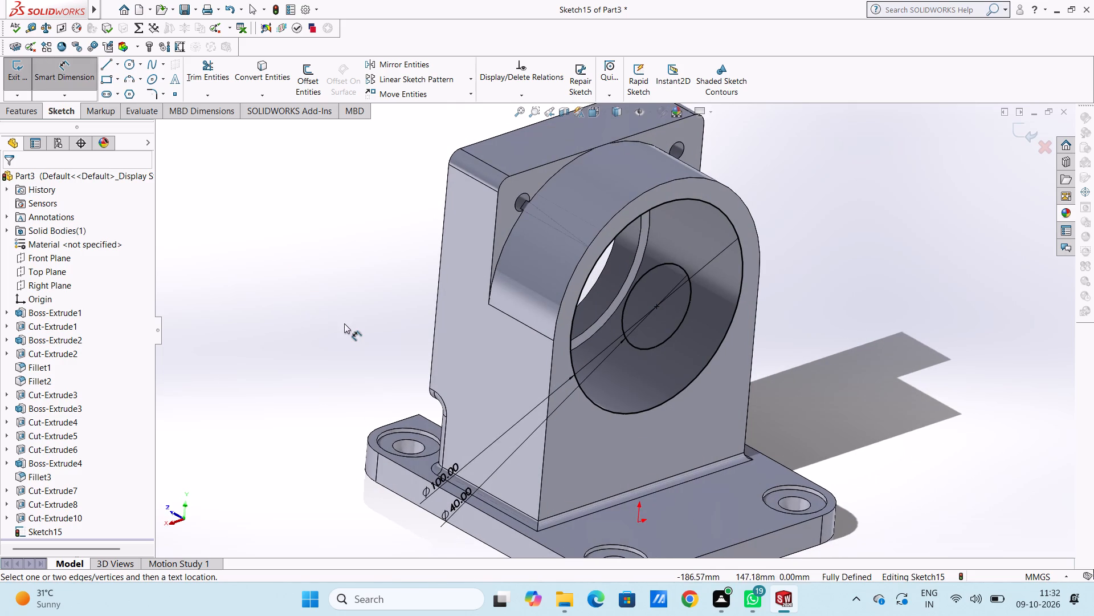
click(72, 74)
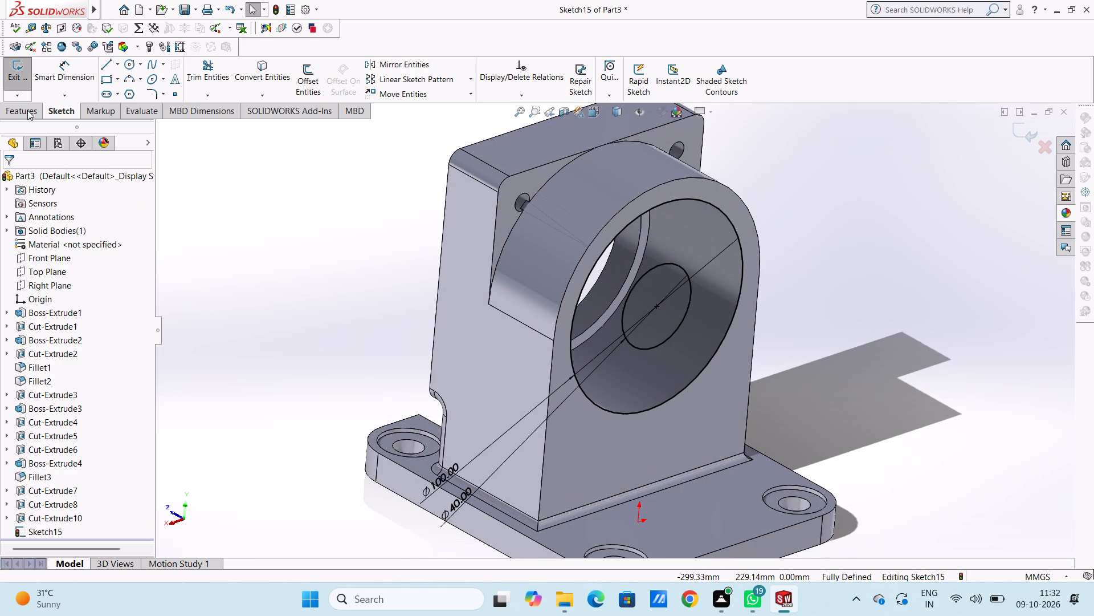
Extrude the ring between the two circles as a merged boss, reversed into the bore, with a blind depth of 10 mm.
click(28, 111)
click(22, 71)
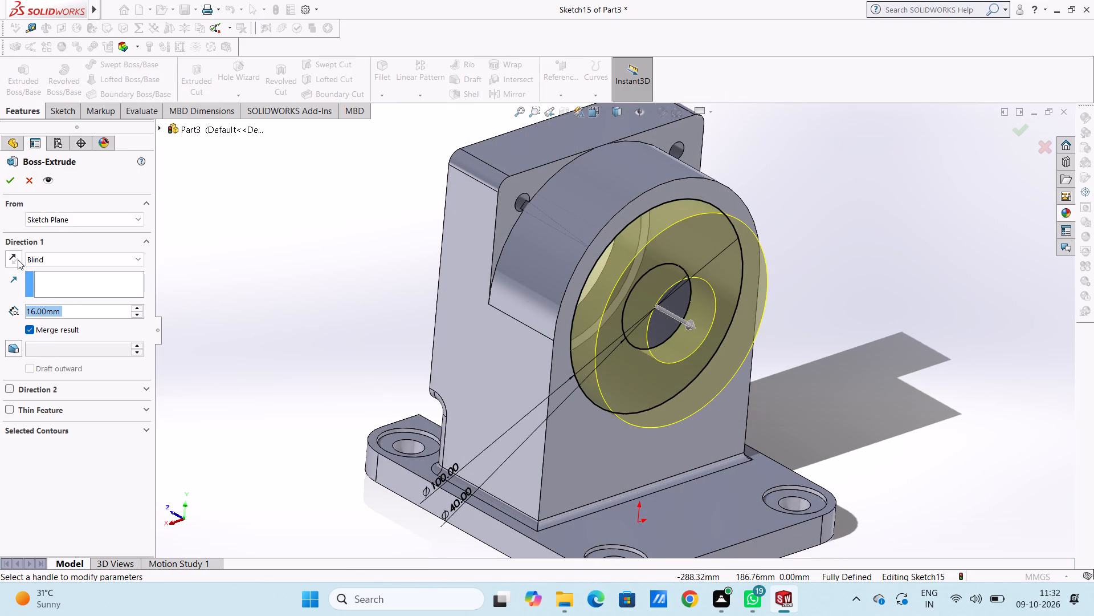
click(18, 260)
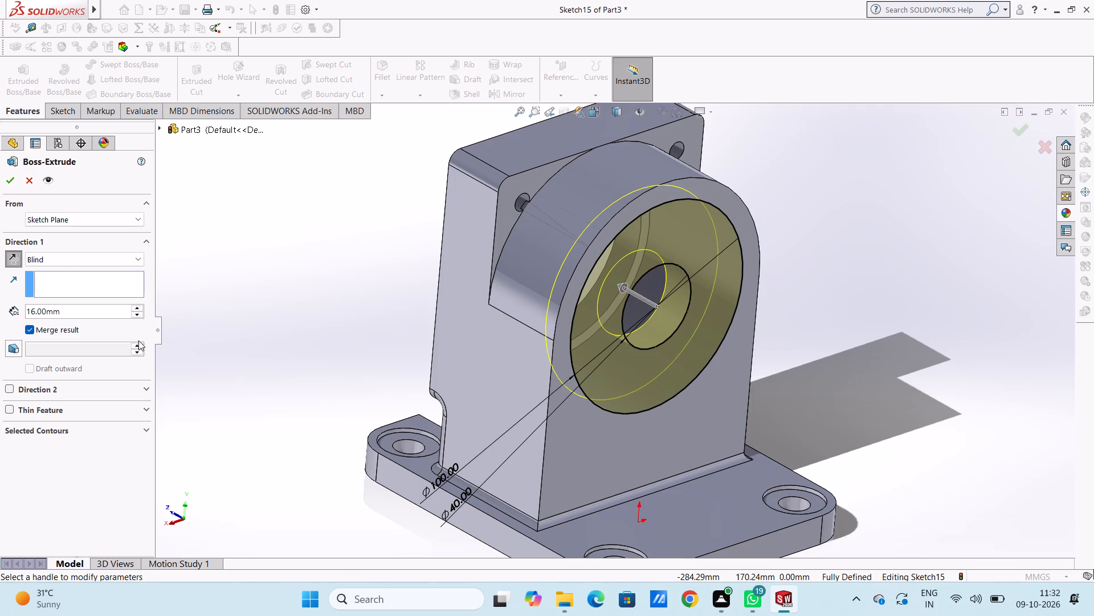
double_click(109, 314)
text(10)
key(Return)
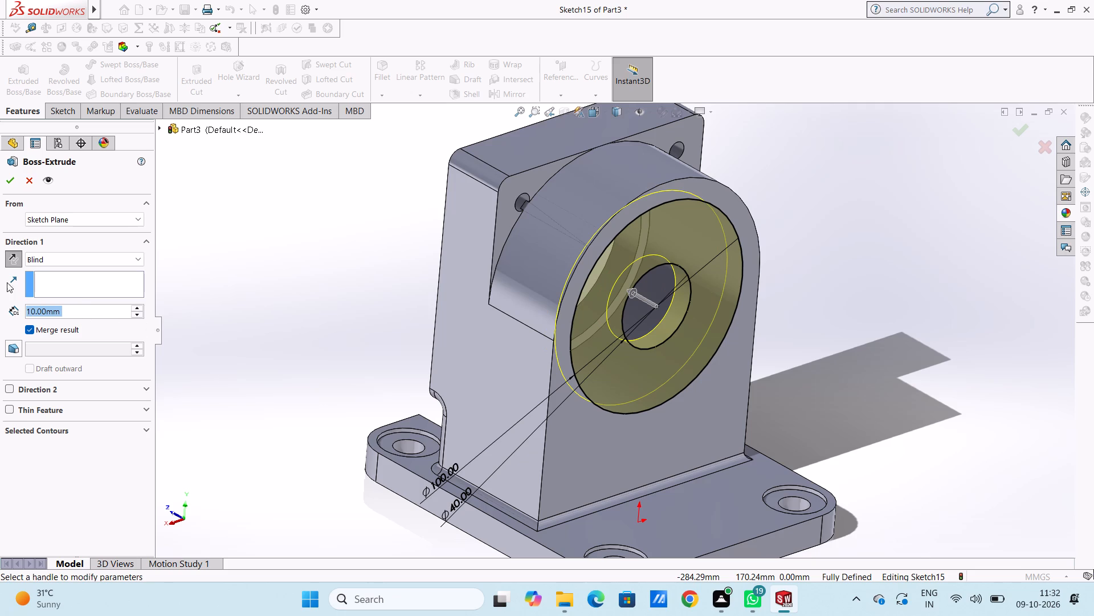
click(10, 180)
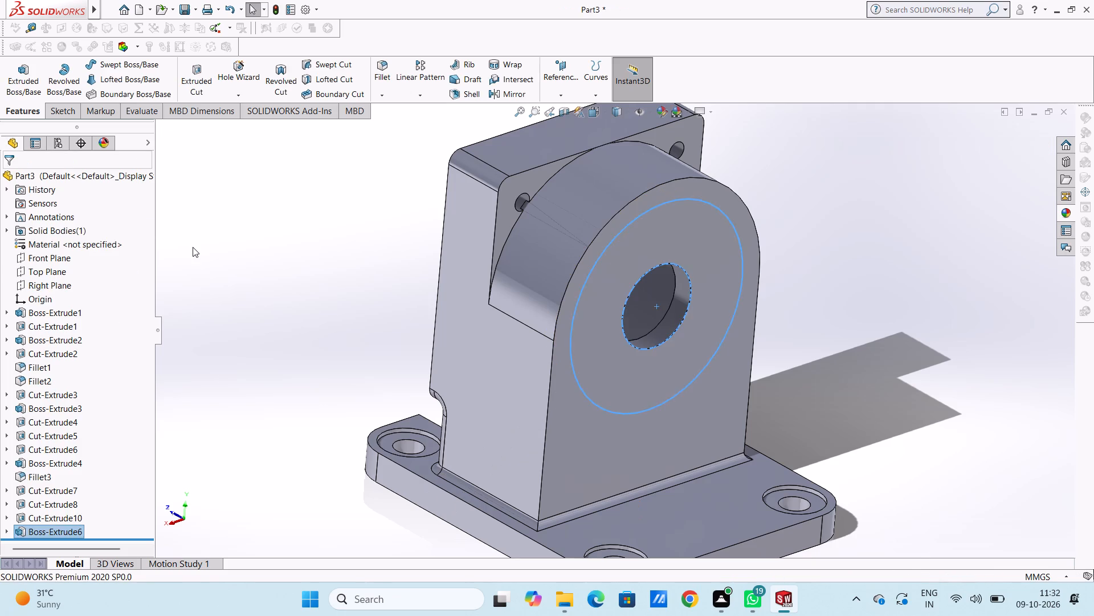
click(193, 247)
Examine the new end wall and its hole from the flange side and several other angles.
middle_drag(238, 270, 387, 303)
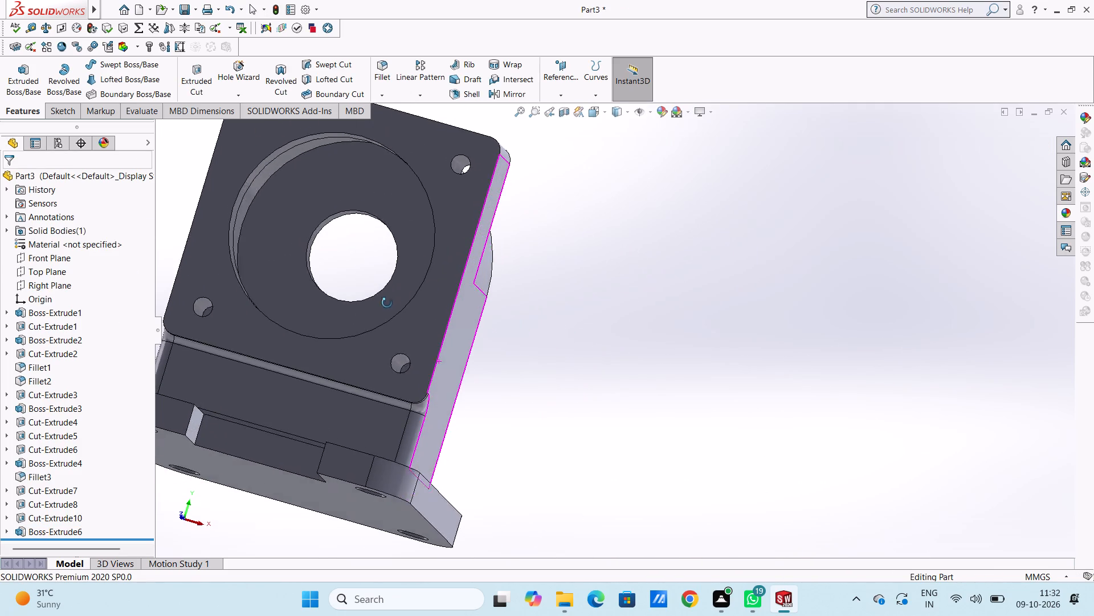
middle_drag(387, 303, 382, 303)
scroll(365, 263, up, 3)
middle_drag(369, 246, 349, 319)
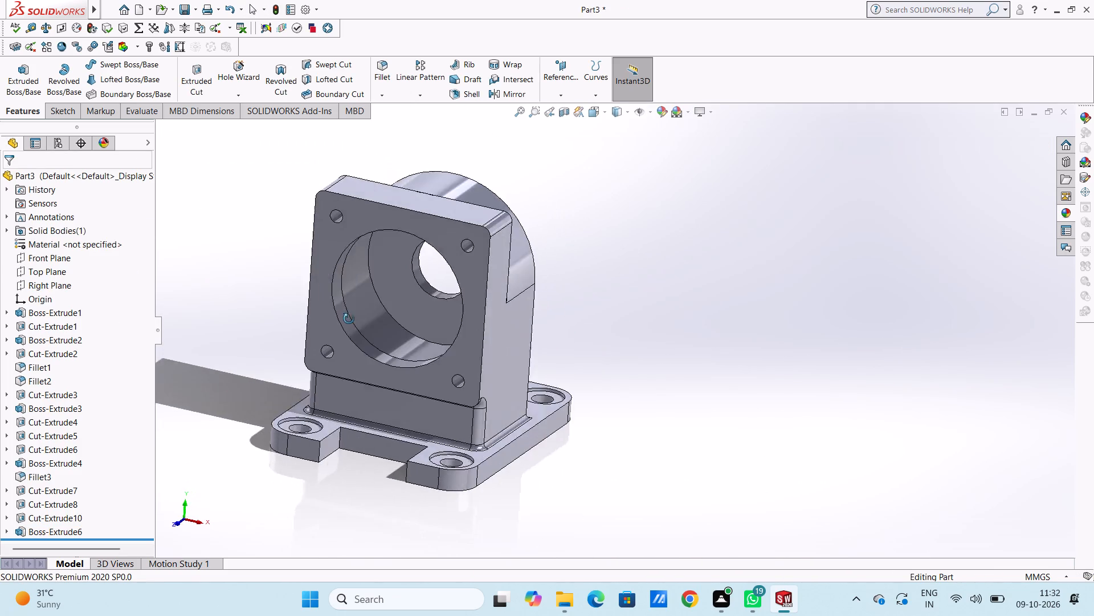
middle_drag(349, 319, 328, 253)
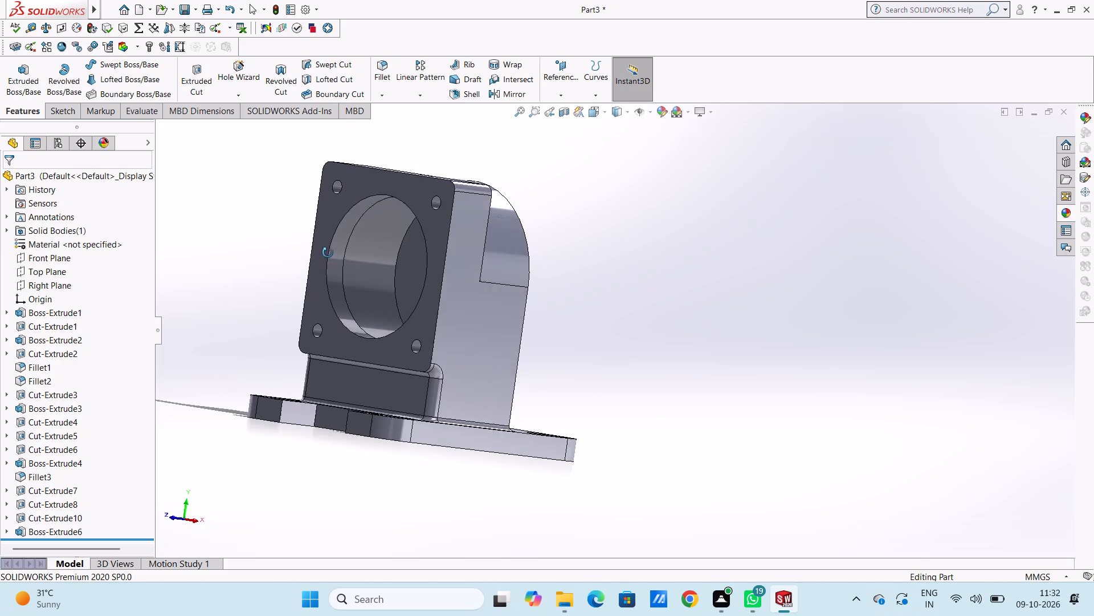
middle_drag(328, 253, 325, 253)
scroll(752, 250, up, 2)
middle_drag(710, 247, 756, 337)
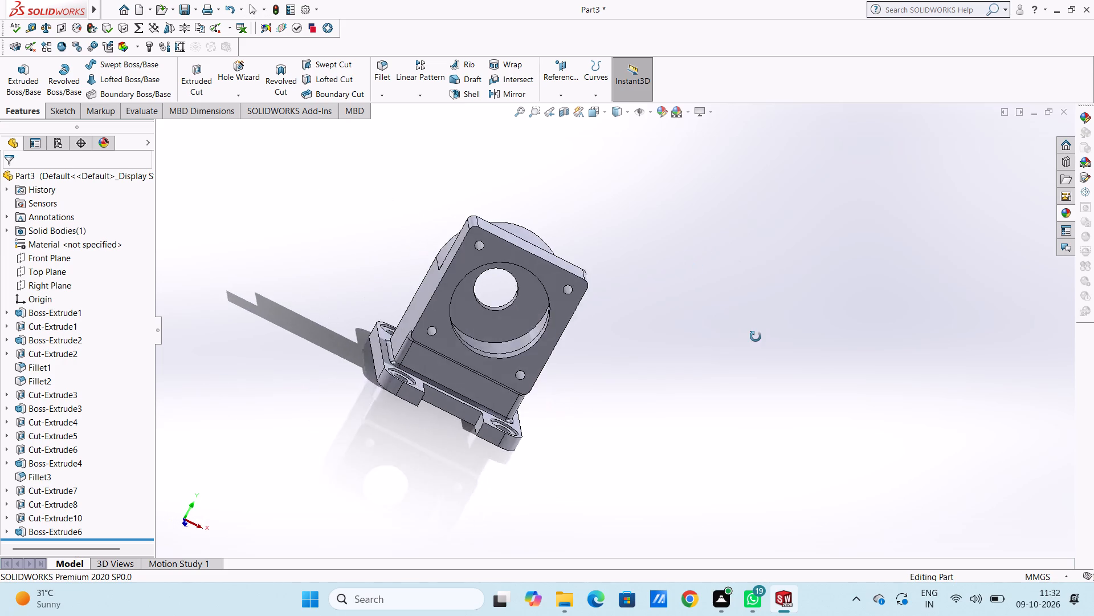
Sketch two concentric circles at the bore centre on the arch body's back face, with radii of 20 mm and about 33.5 mm.
middle_drag(756, 337, 709, 332)
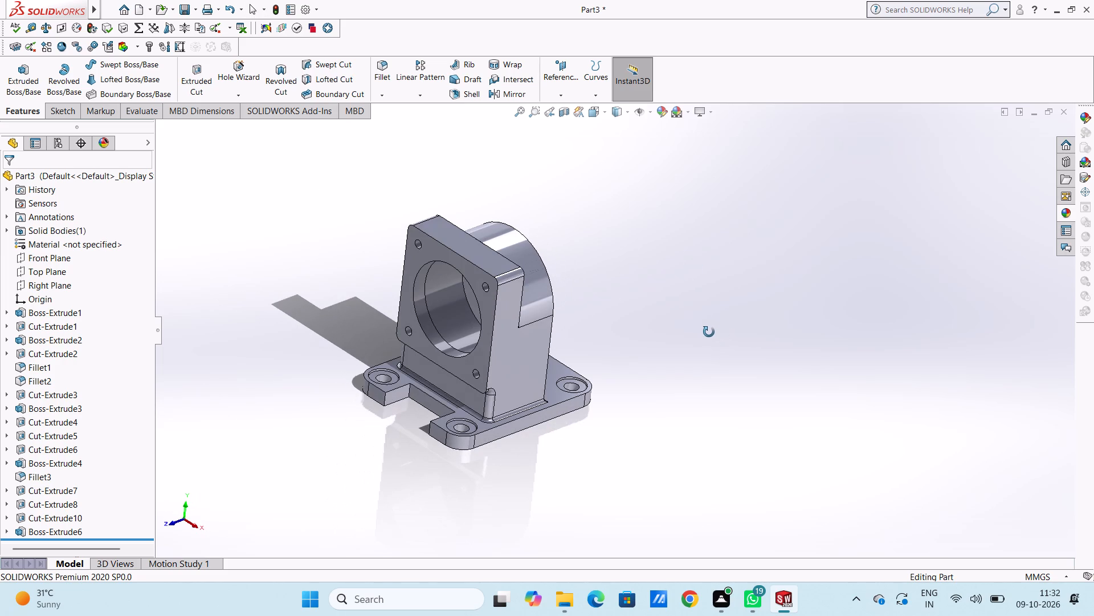
middle_drag(709, 332, 707, 331)
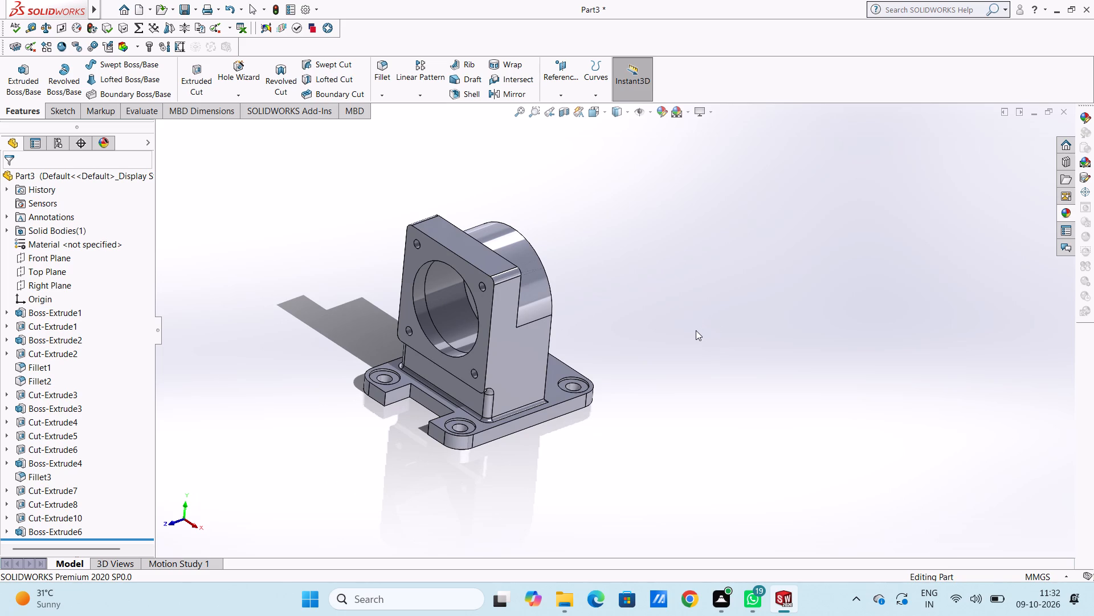
key(ctrl+2)
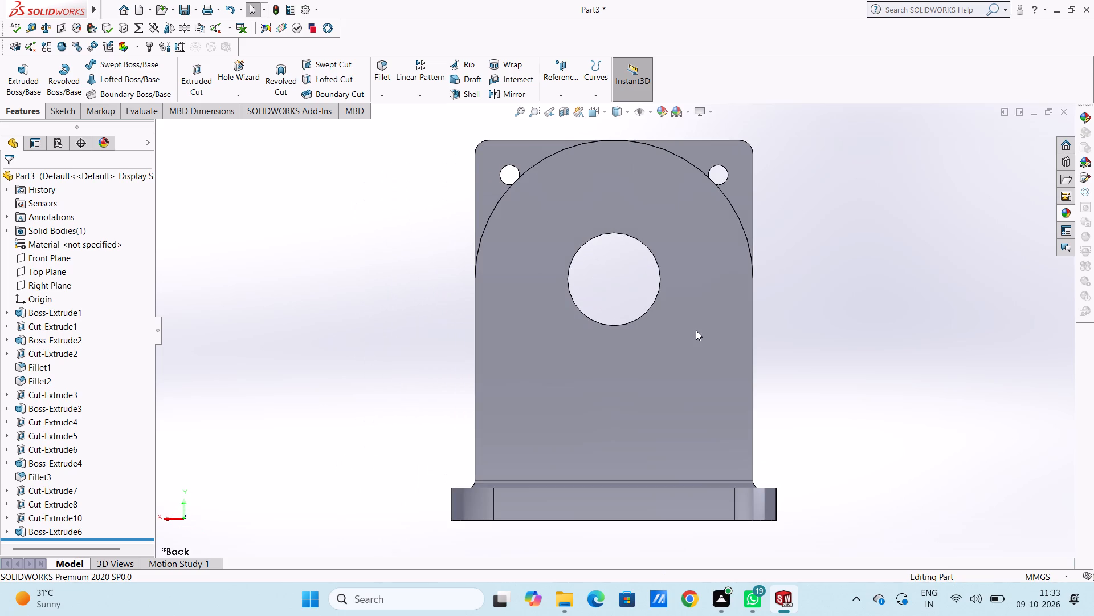
scroll(696, 330, up, 6)
click(655, 241)
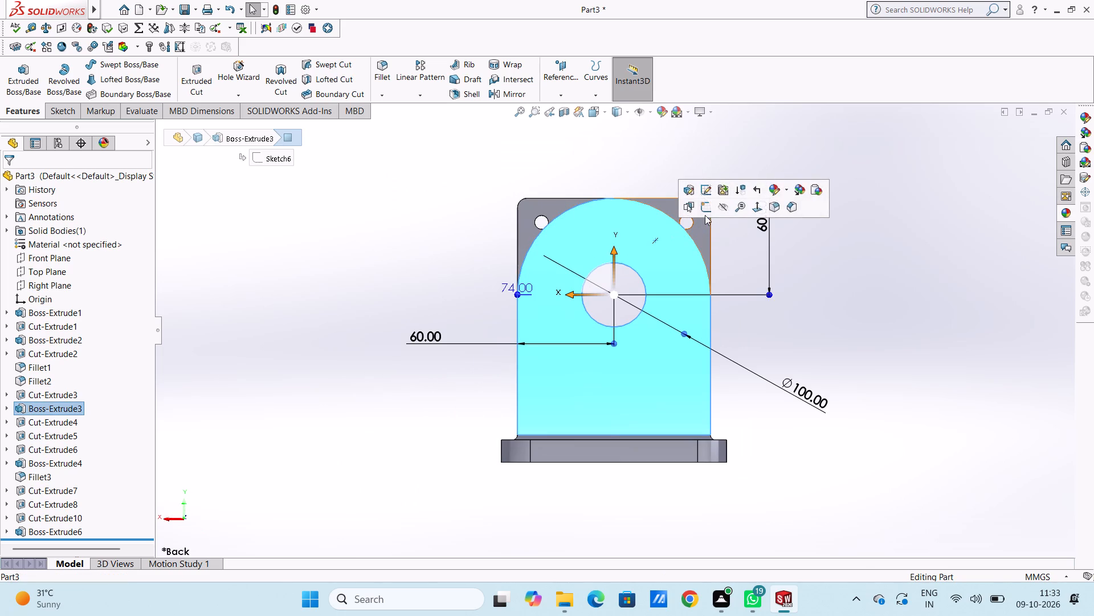
click(707, 208)
click(459, 240)
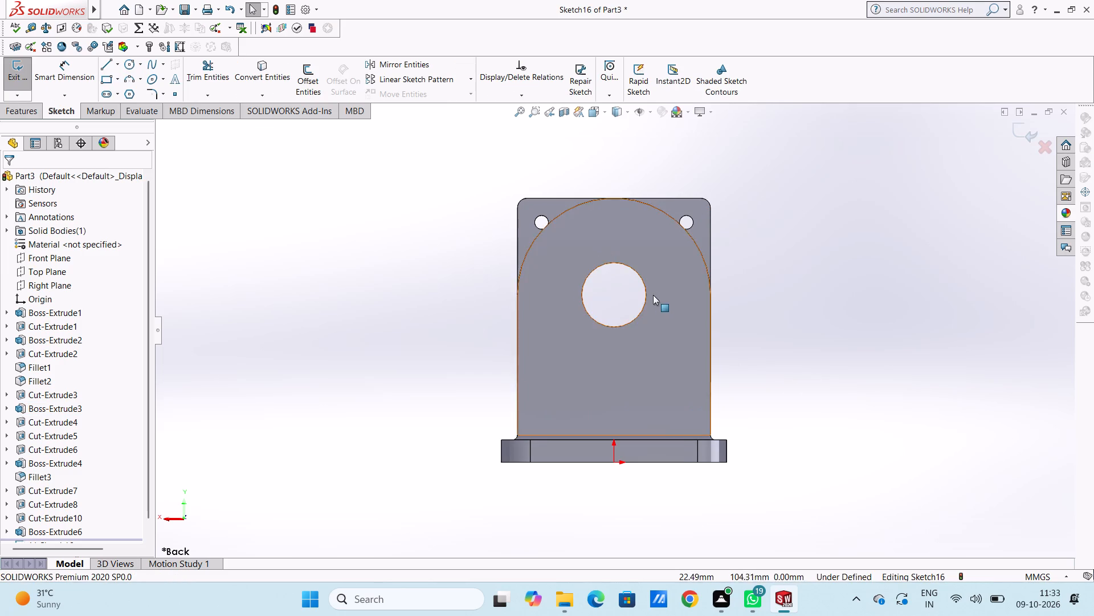
scroll(649, 296, up, 3)
click(130, 60)
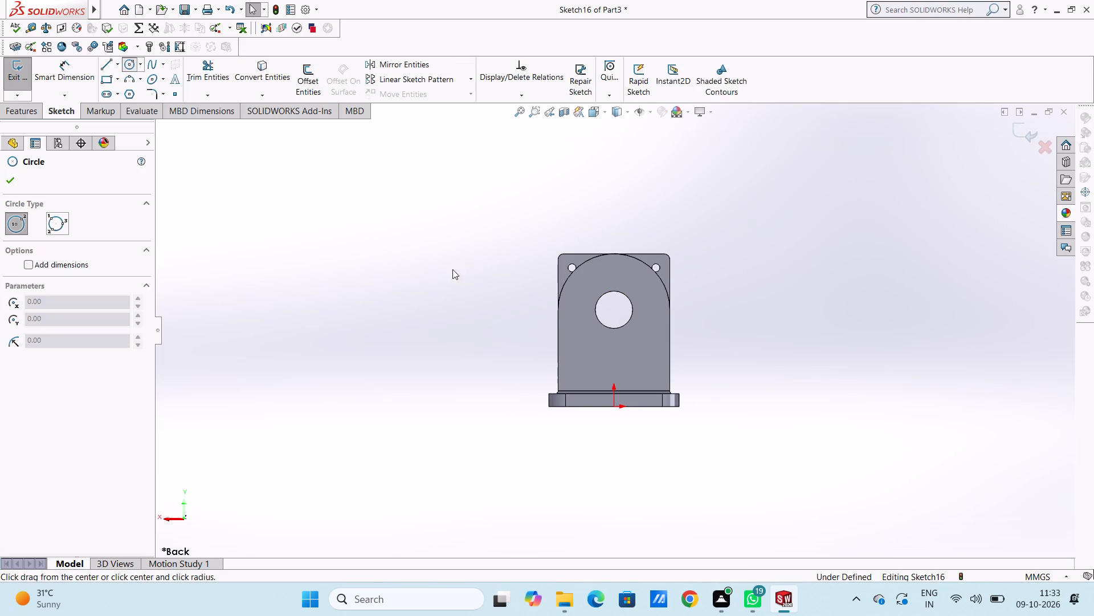
scroll(637, 339, down, 4)
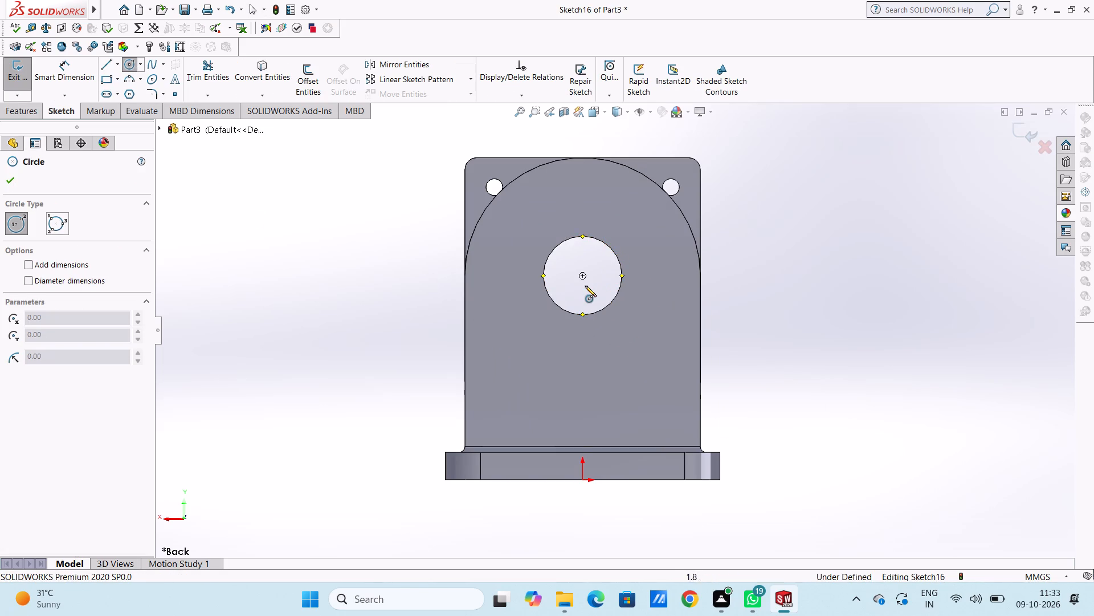
click(581, 275)
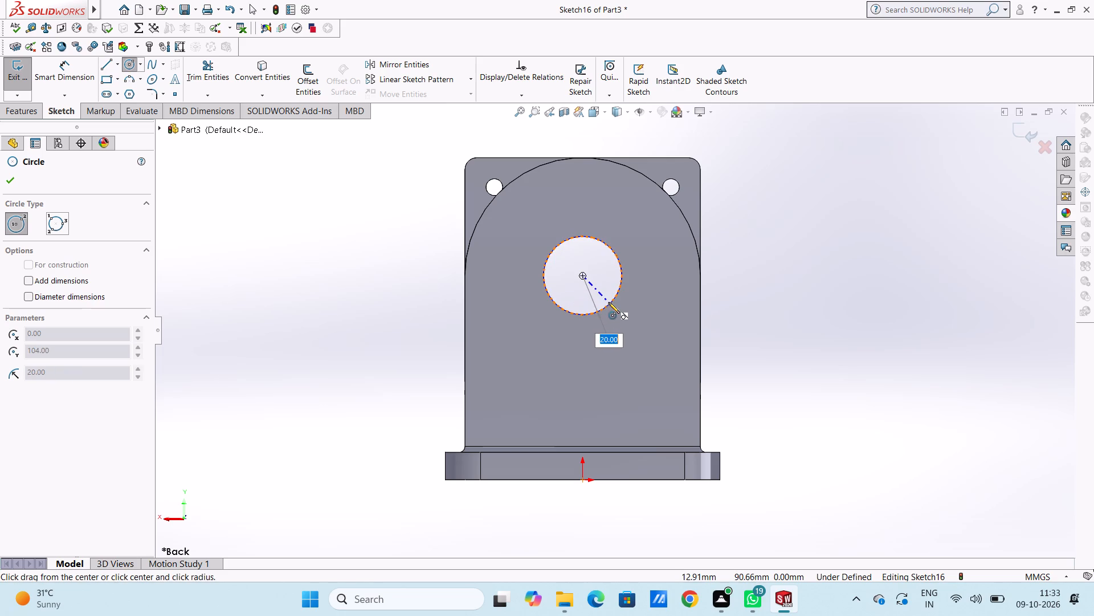
click(609, 303)
click(582, 274)
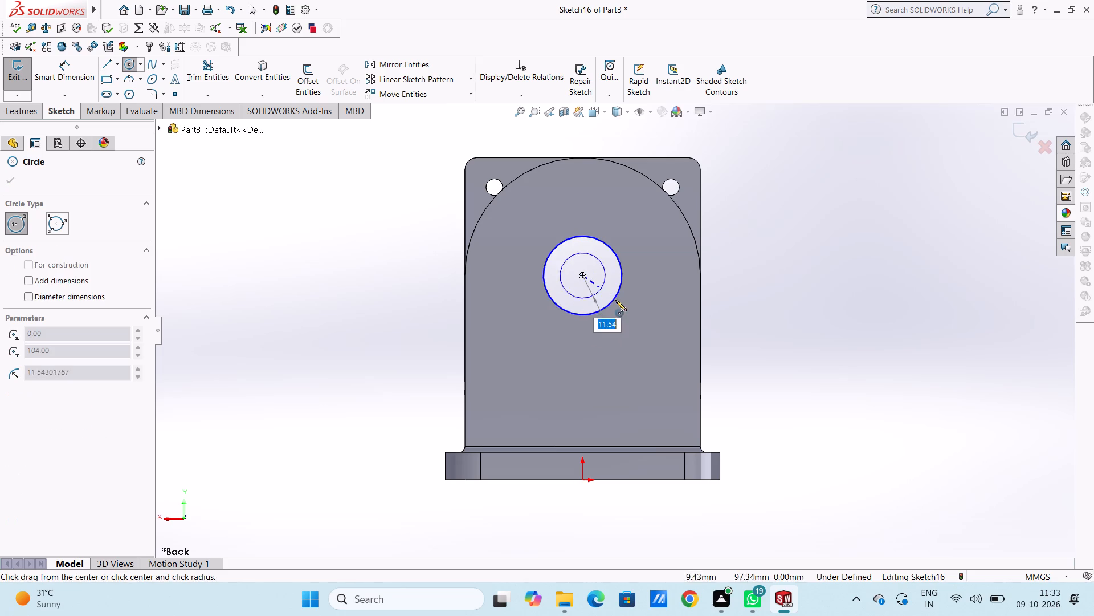
click(635, 315)
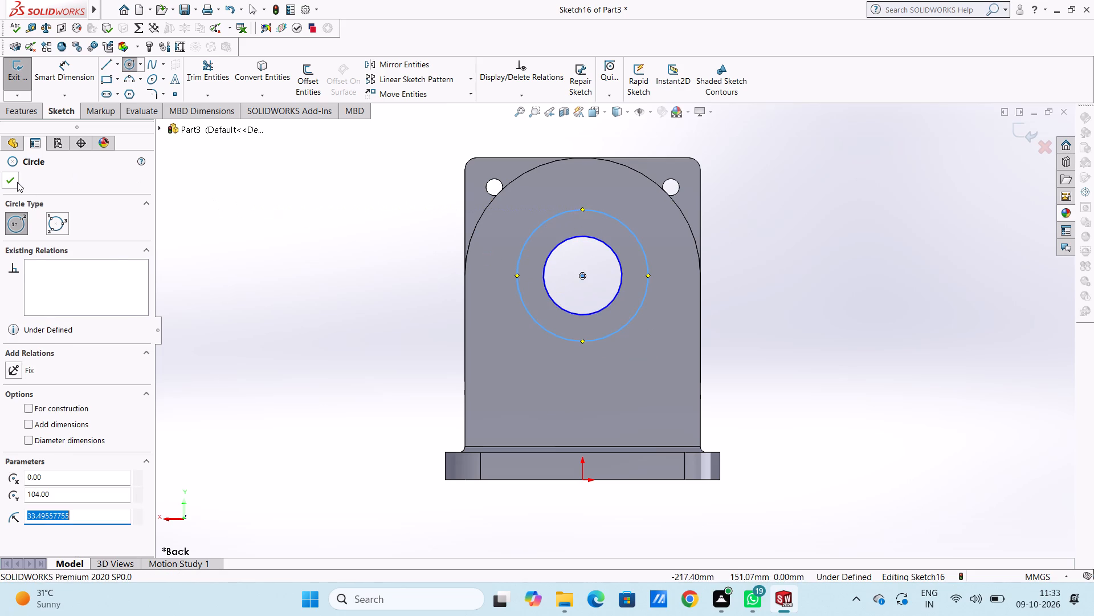
click(17, 182)
Dimension the outer circle with a diameter of 60 mm and the inner circle with a diameter of 40 mm.
click(79, 78)
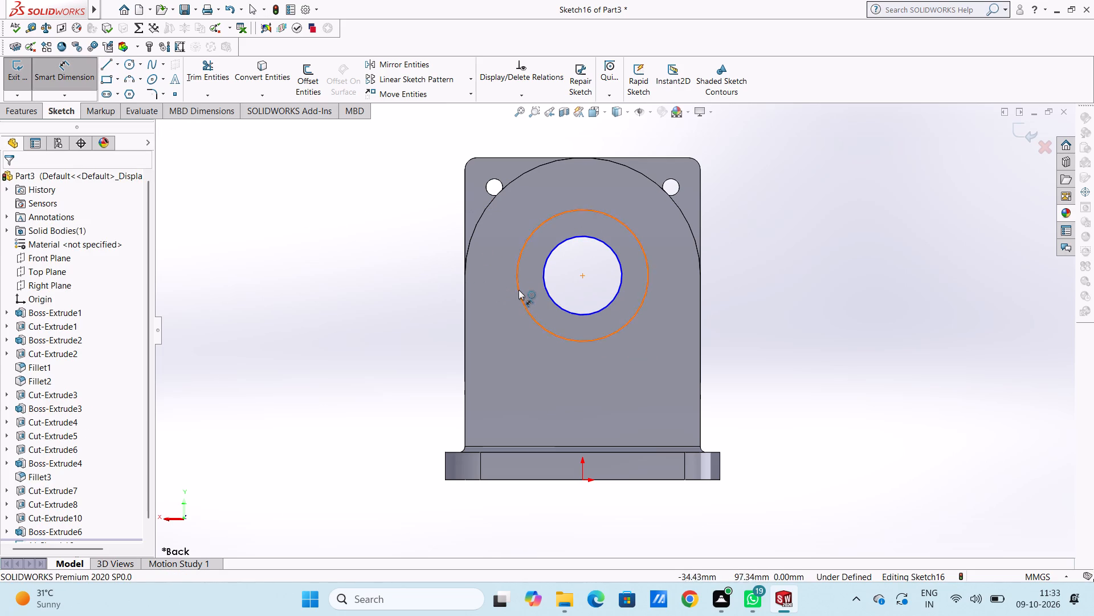
click(519, 290)
click(308, 405)
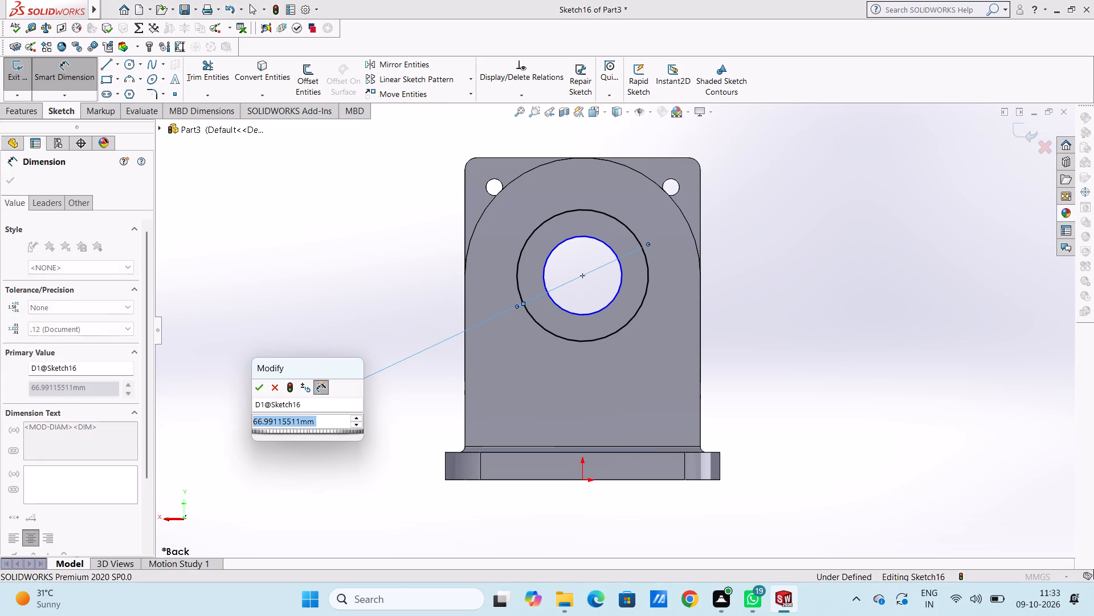
text(60)
key(Return)
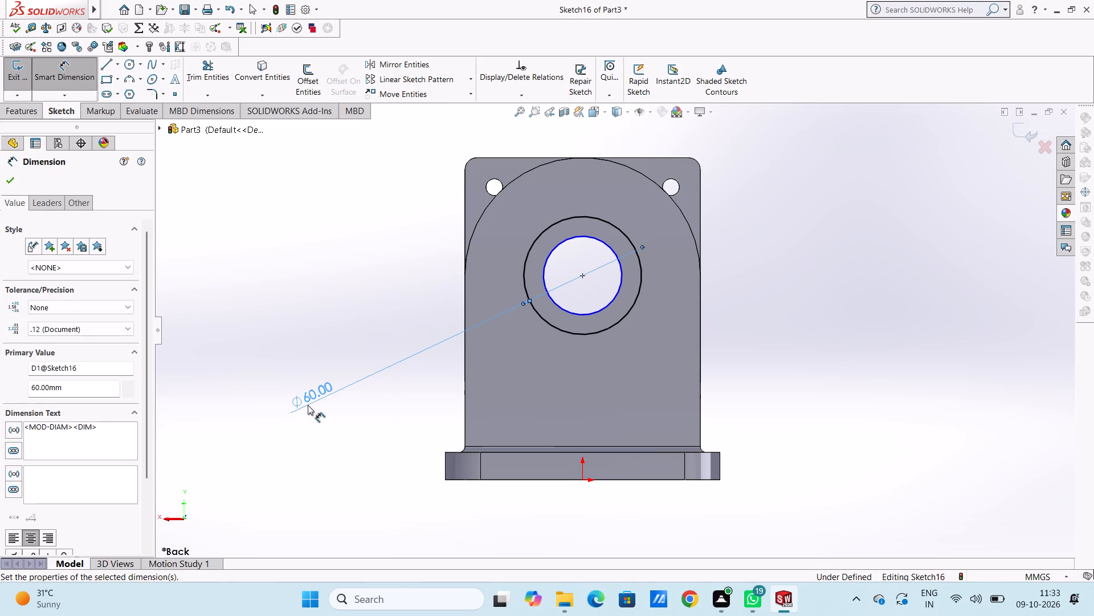
click(316, 314)
click(567, 311)
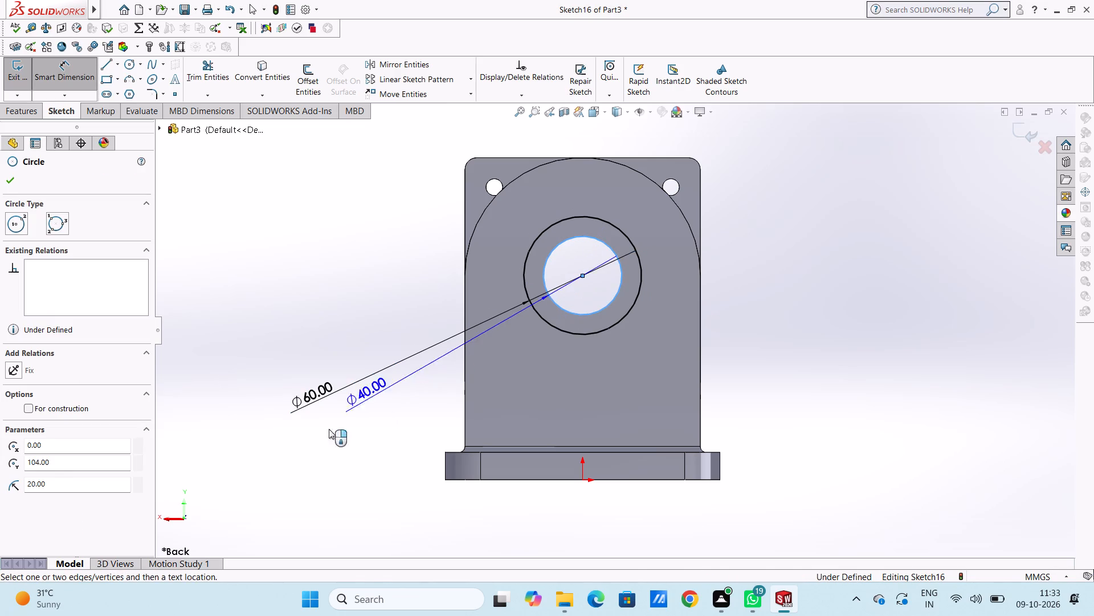
click(311, 449)
click(271, 430)
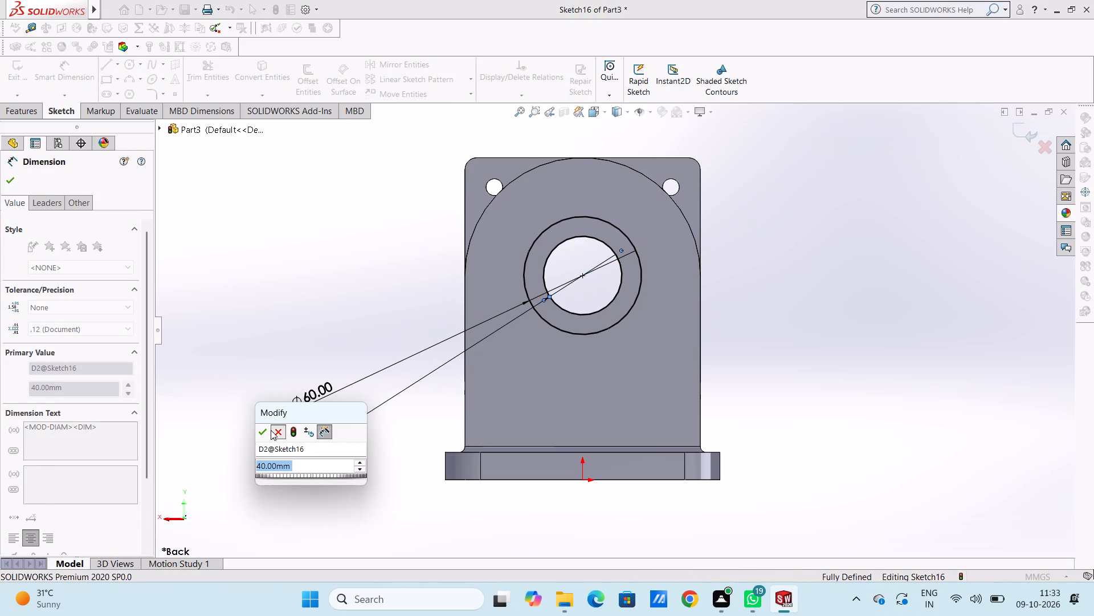
click(270, 362)
Extrude the ring between the two circles outward from the back face as a merged boss with a blind depth of 61 mm.
middle_drag(320, 250, 342, 263)
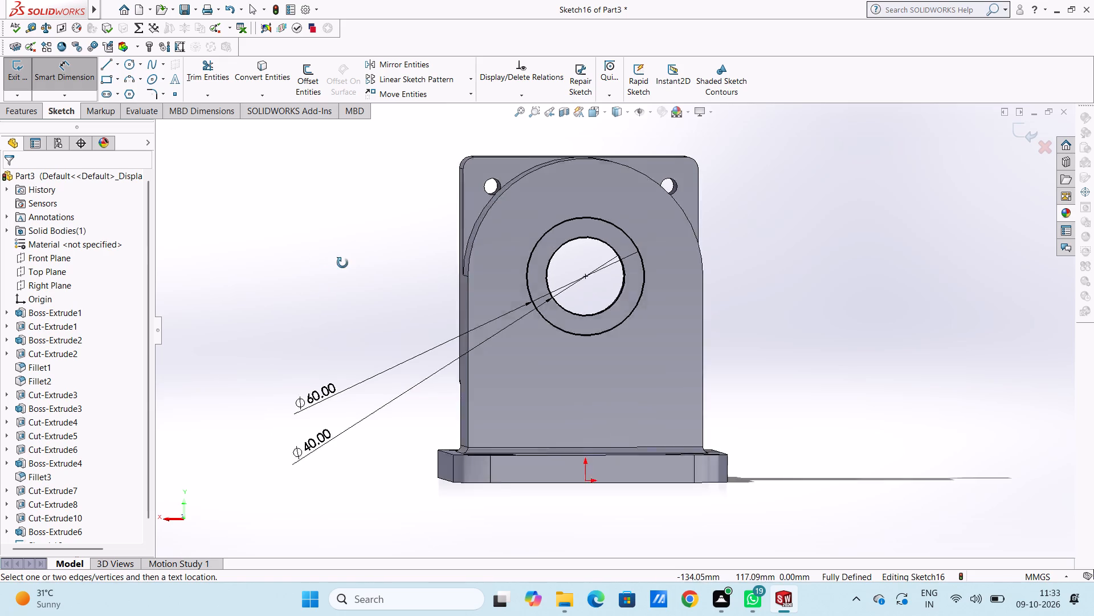
middle_drag(342, 263, 407, 298)
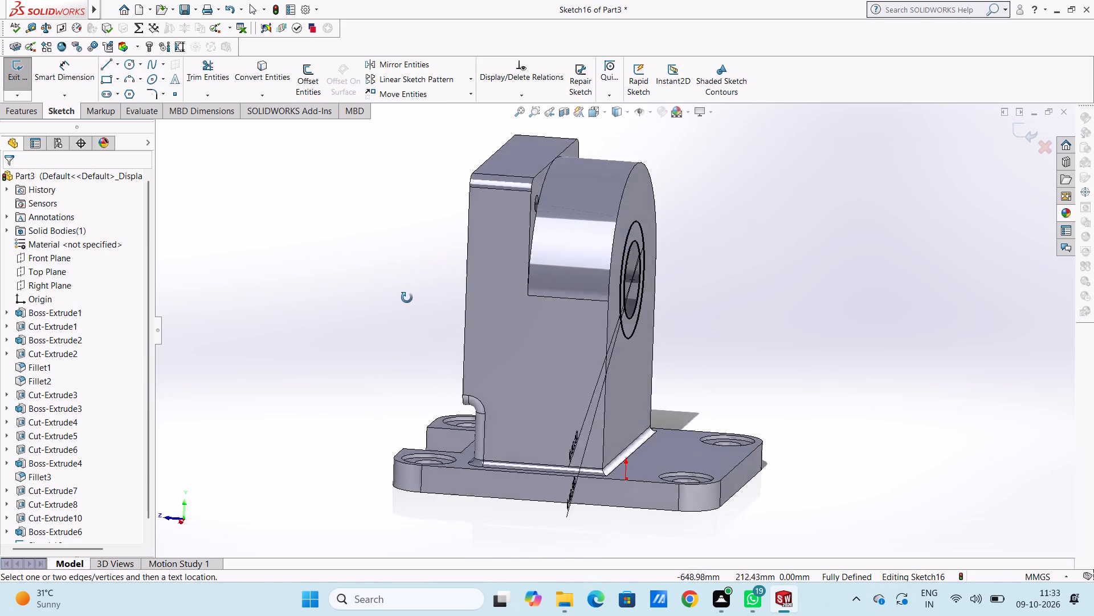
middle_drag(407, 298, 406, 298)
scroll(358, 315, up, 3)
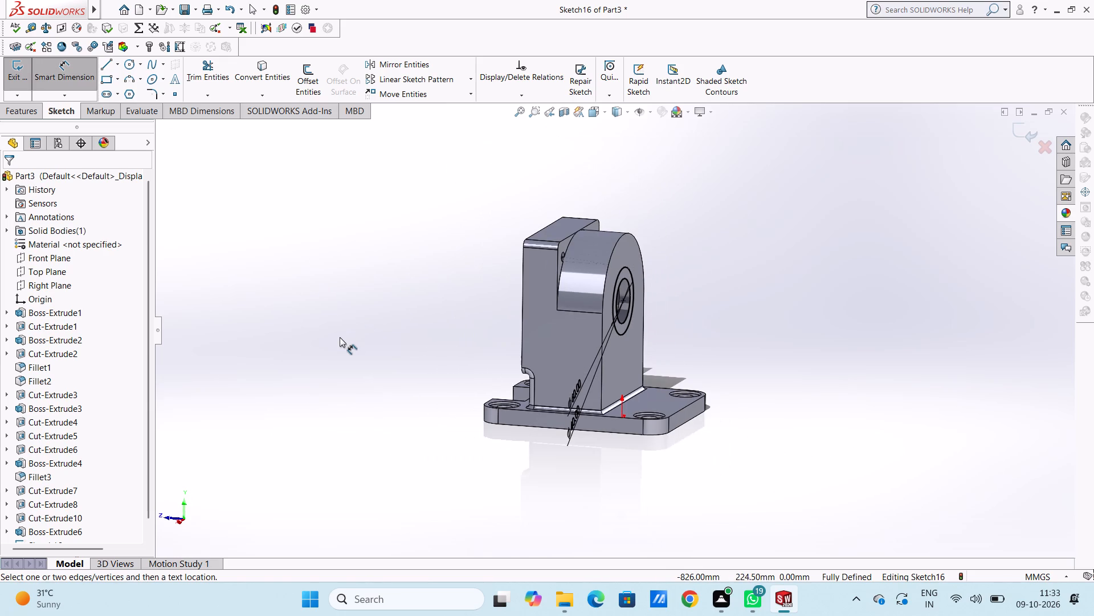
click(78, 62)
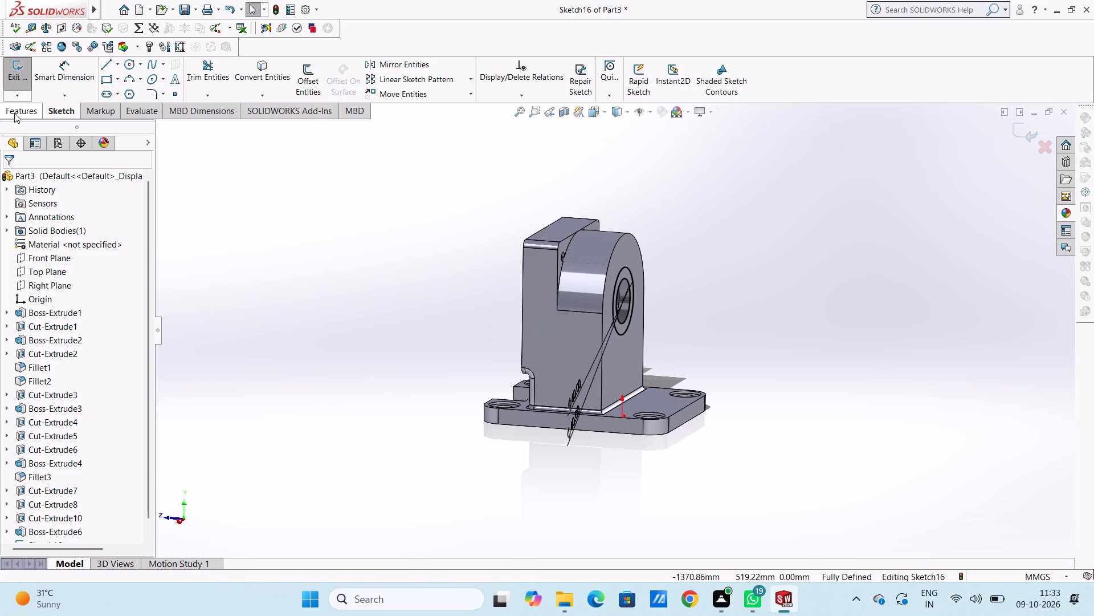
click(14, 113)
click(32, 86)
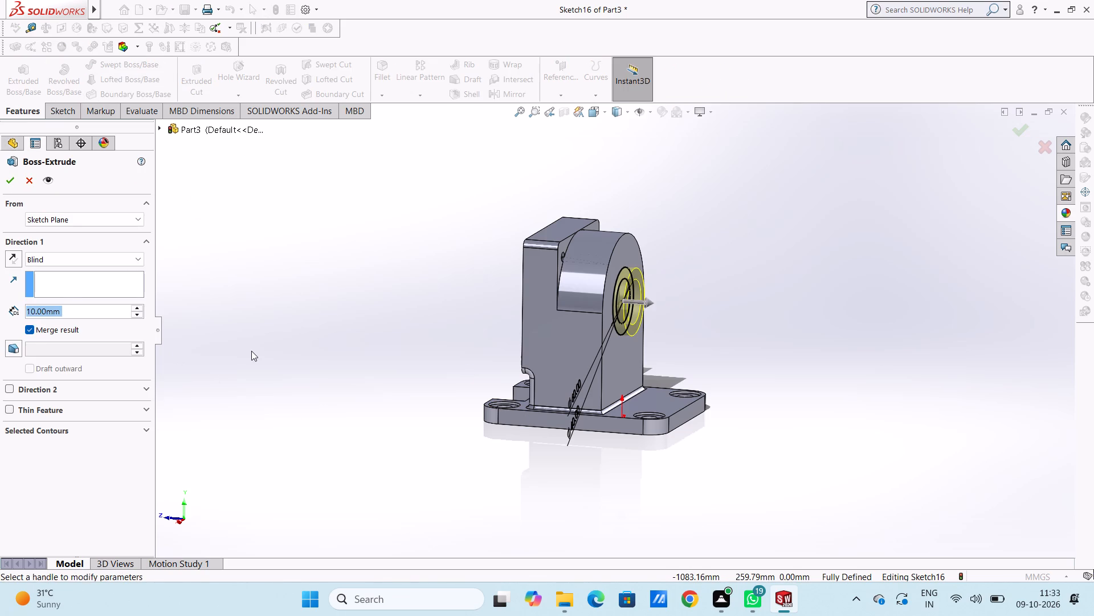
text(61)
key(Return)
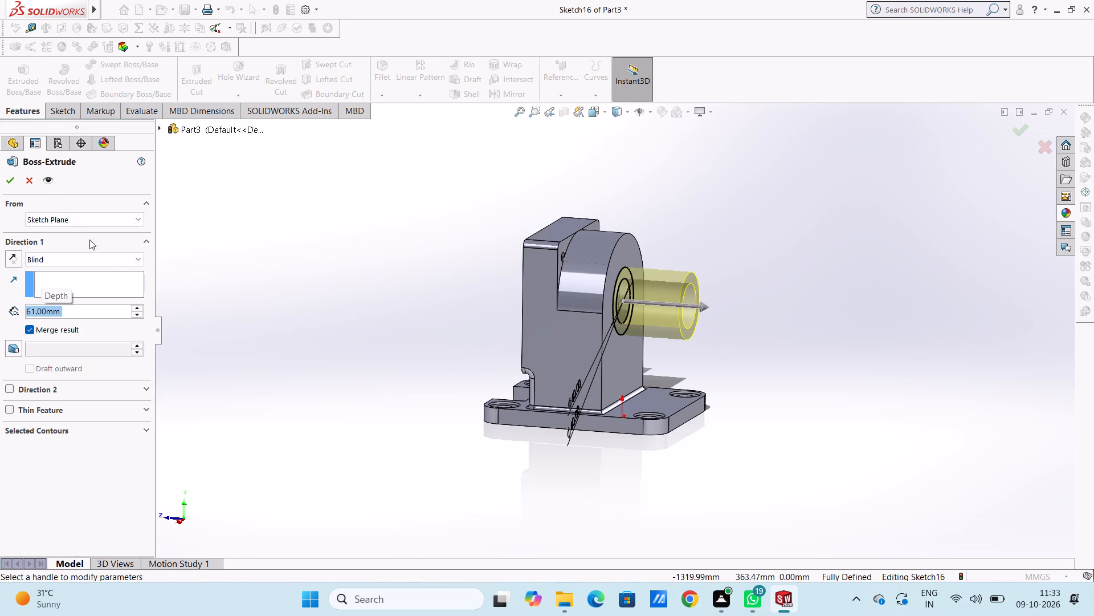
click(11, 177)
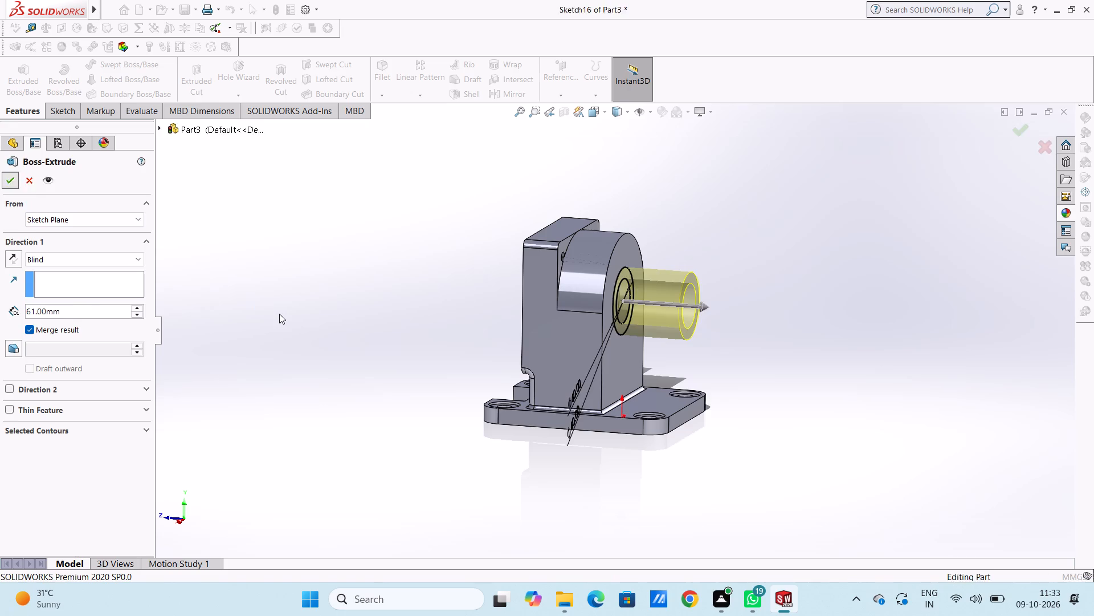
click(279, 314)
Fillet the outer edge of the arch body's back face with a symmetric 3 mm radius, using tangent propagation.
middle_drag(311, 344, 356, 403)
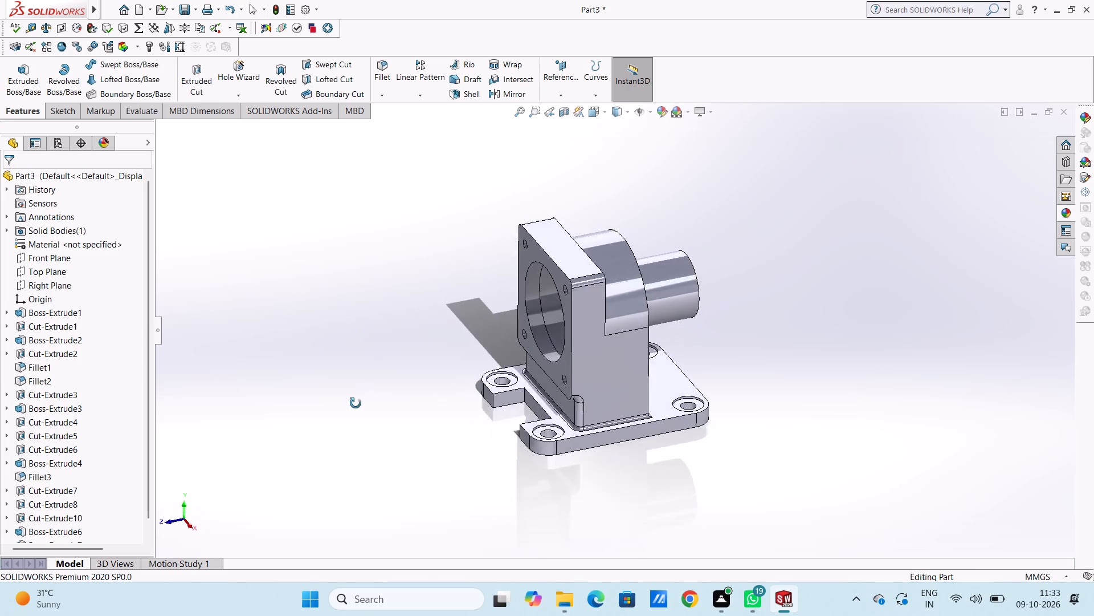
middle_drag(356, 403, 330, 374)
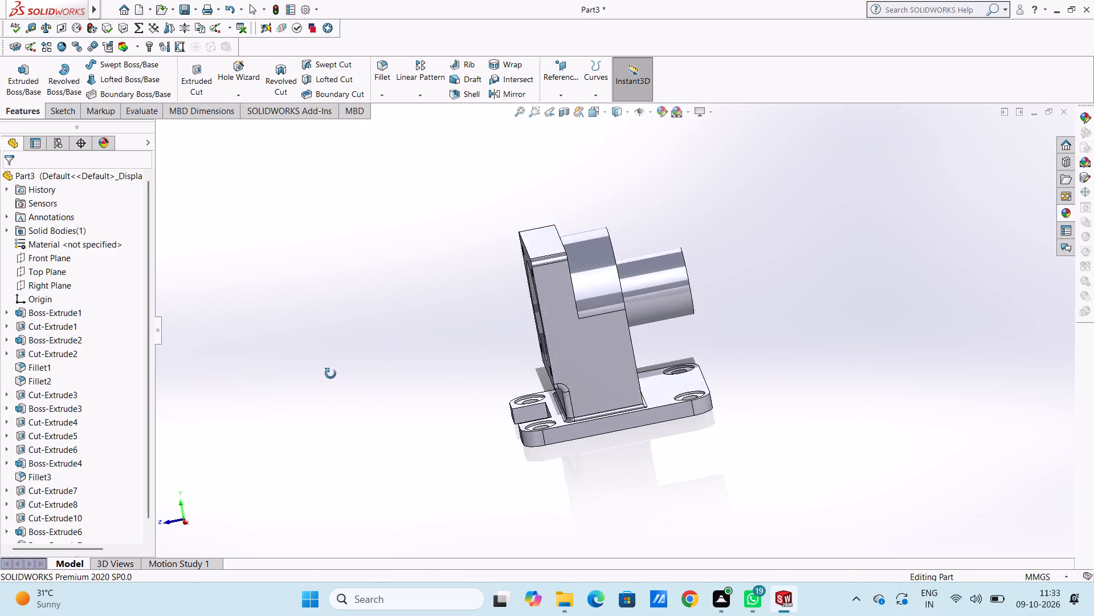
middle_drag(330, 374, 299, 368)
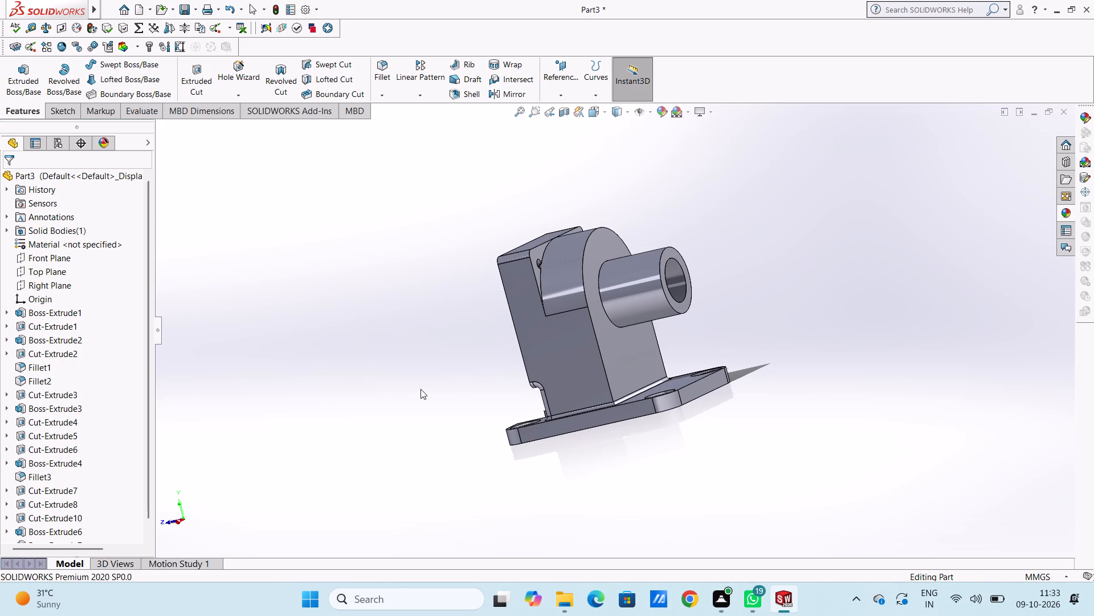
scroll(584, 374, down, 4)
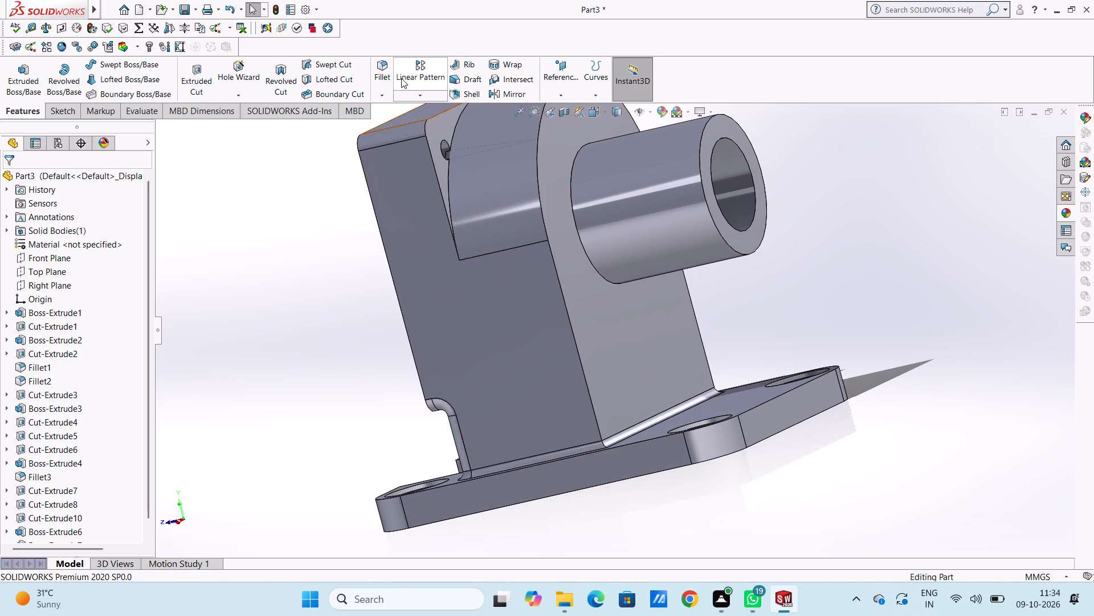
click(390, 67)
middle_drag(811, 326, 815, 326)
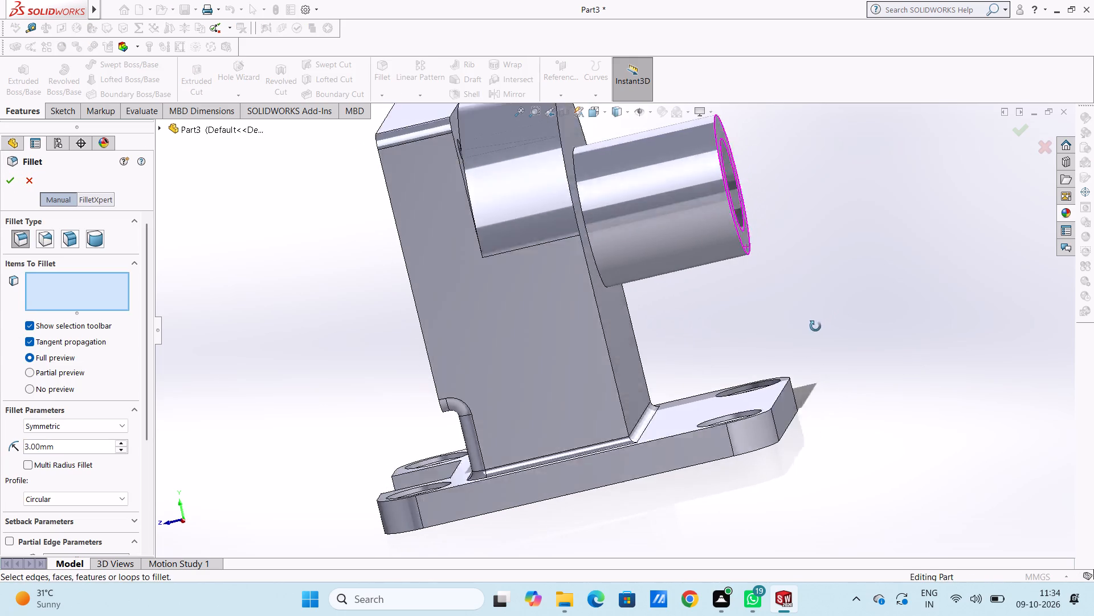
middle_drag(815, 326, 802, 338)
scroll(550, 271, down, 4)
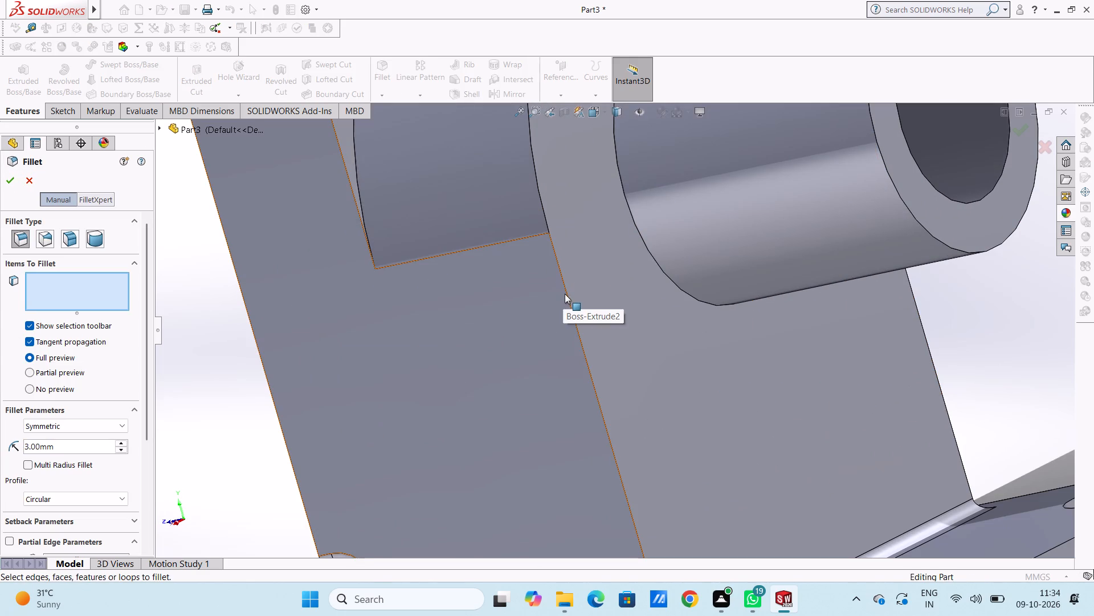
click(569, 296)
scroll(569, 296, up, 4)
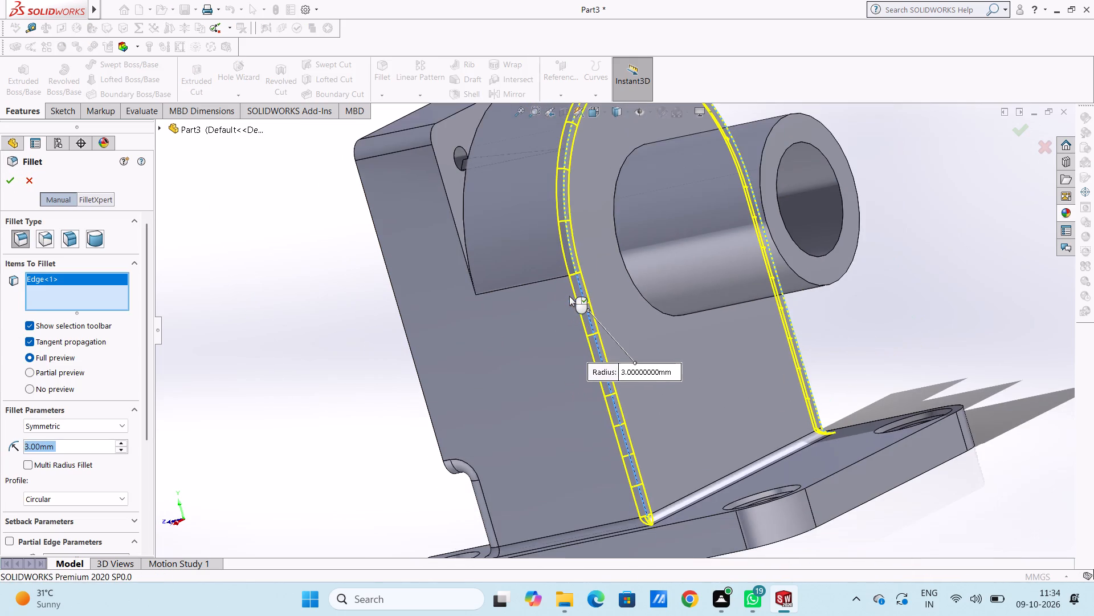
scroll(695, 332, up, 4)
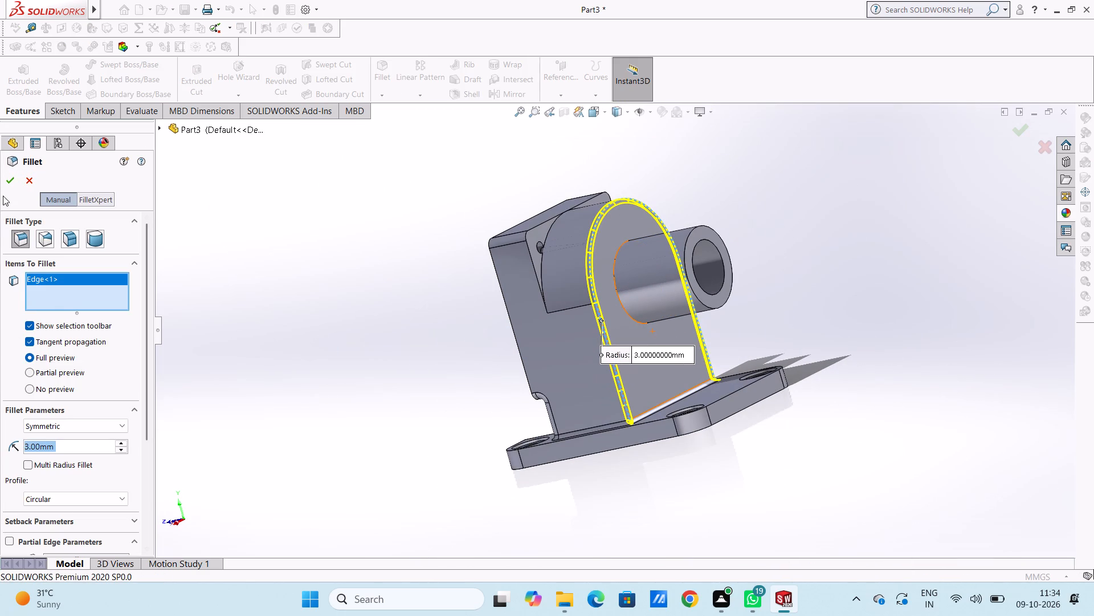
click(7, 182)
Start a fillet and select the upper and lower arc edges where the rounded arch body meets the square flange's back.
middle_drag(391, 311, 420, 305)
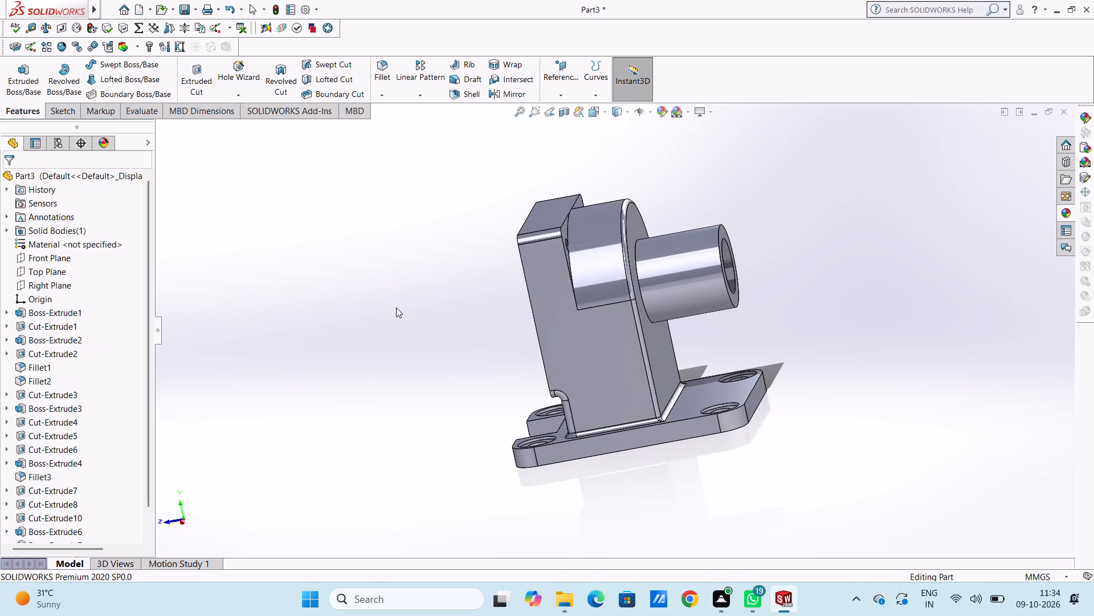
middle_drag(393, 307, 373, 307)
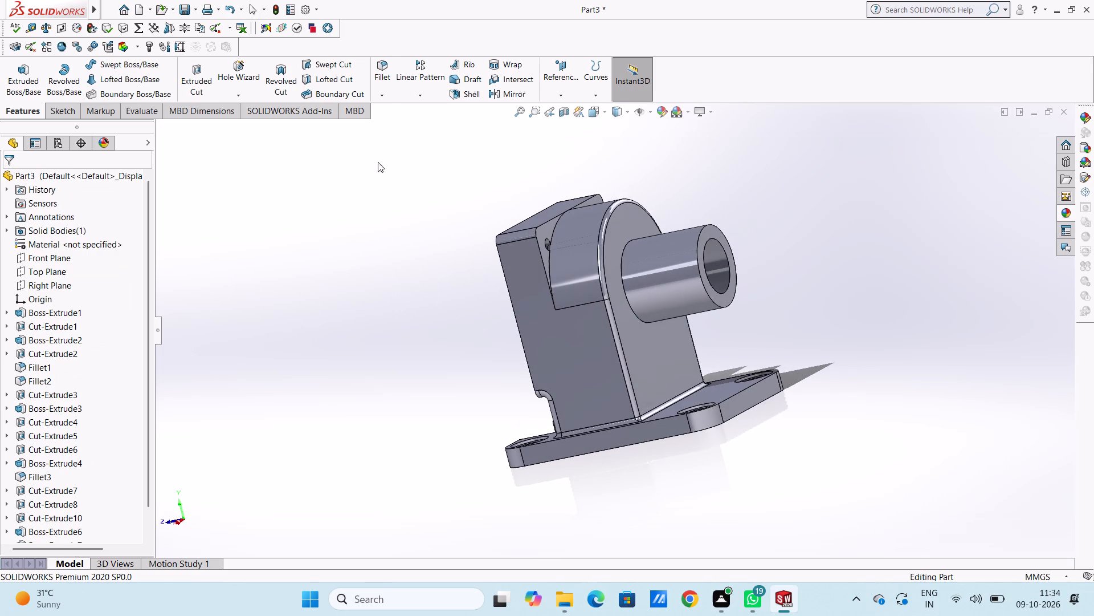
click(389, 71)
scroll(587, 215, down, 8)
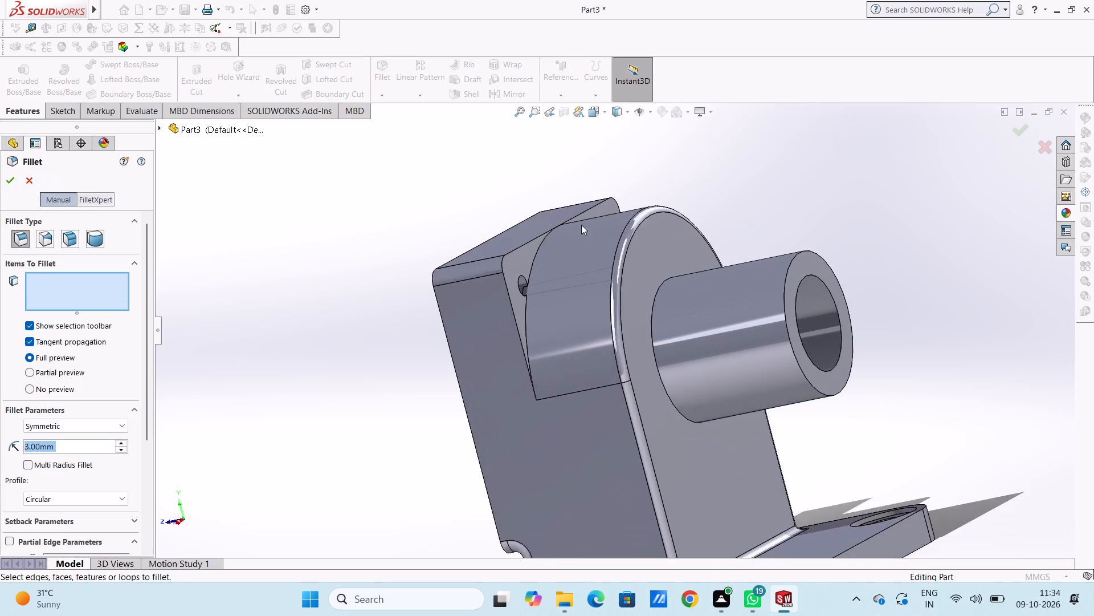
click(529, 265)
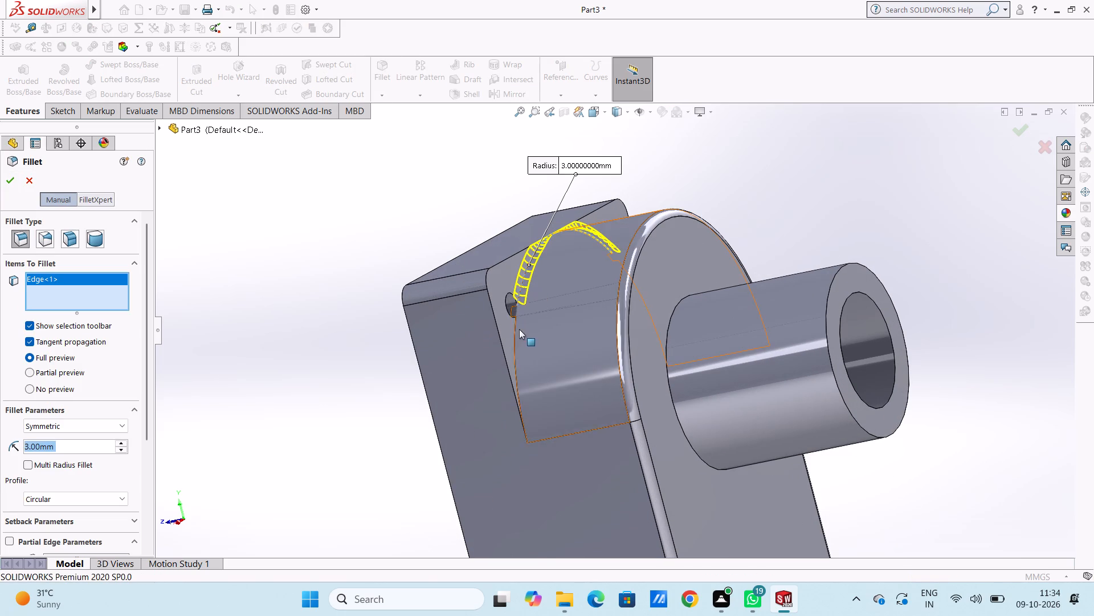
click(516, 333)
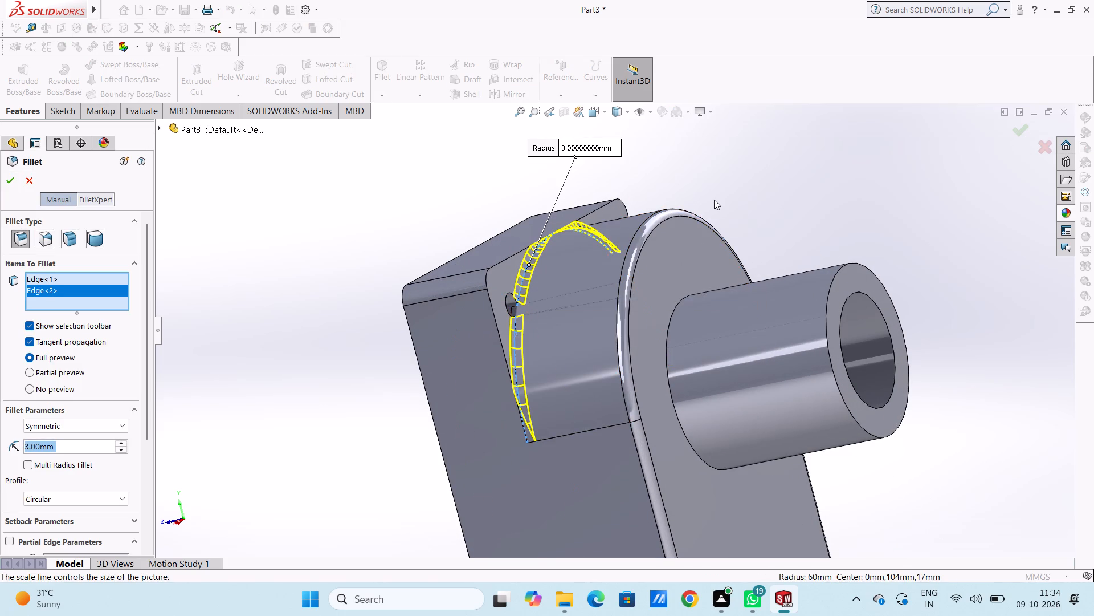
middle_drag(714, 199, 676, 322)
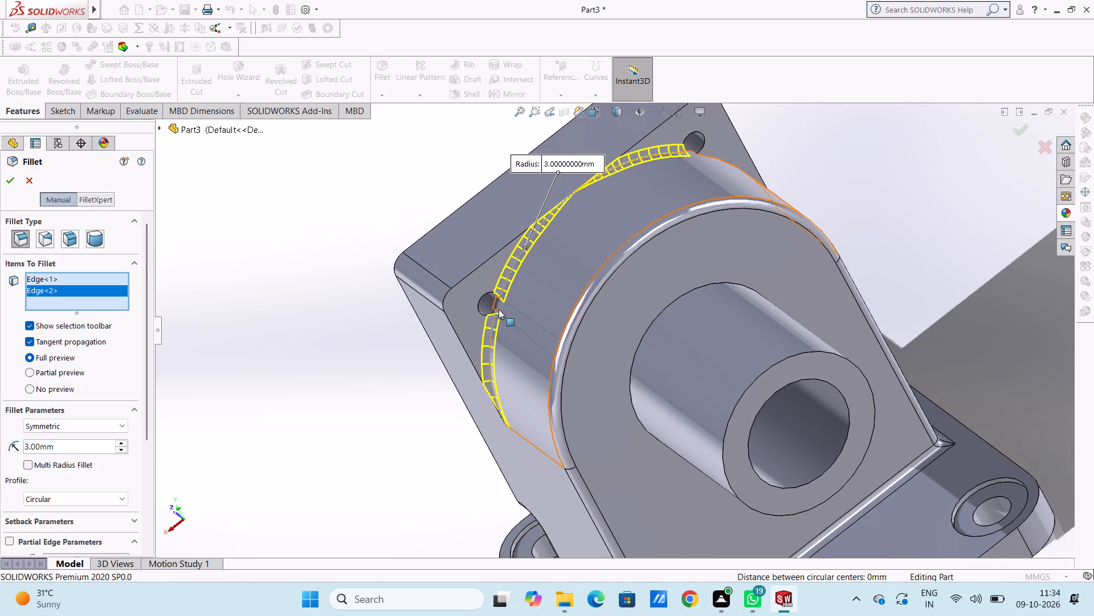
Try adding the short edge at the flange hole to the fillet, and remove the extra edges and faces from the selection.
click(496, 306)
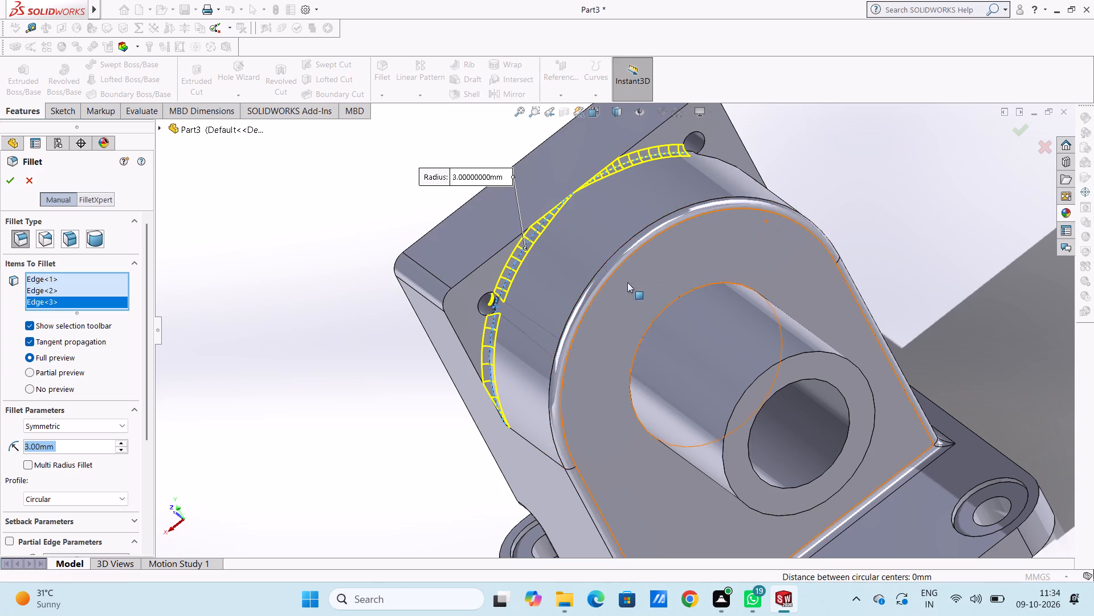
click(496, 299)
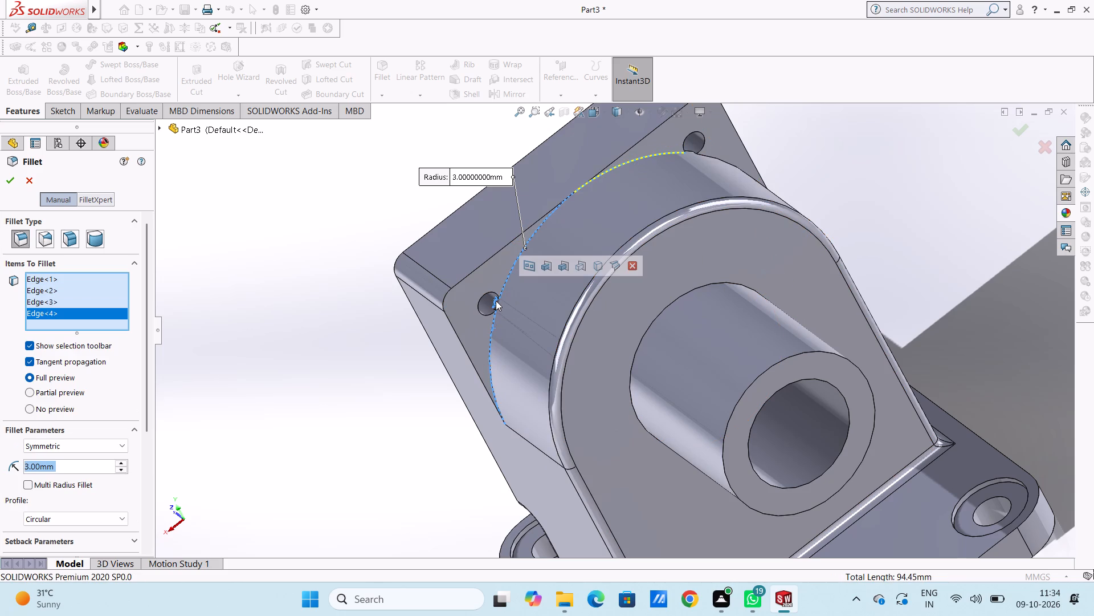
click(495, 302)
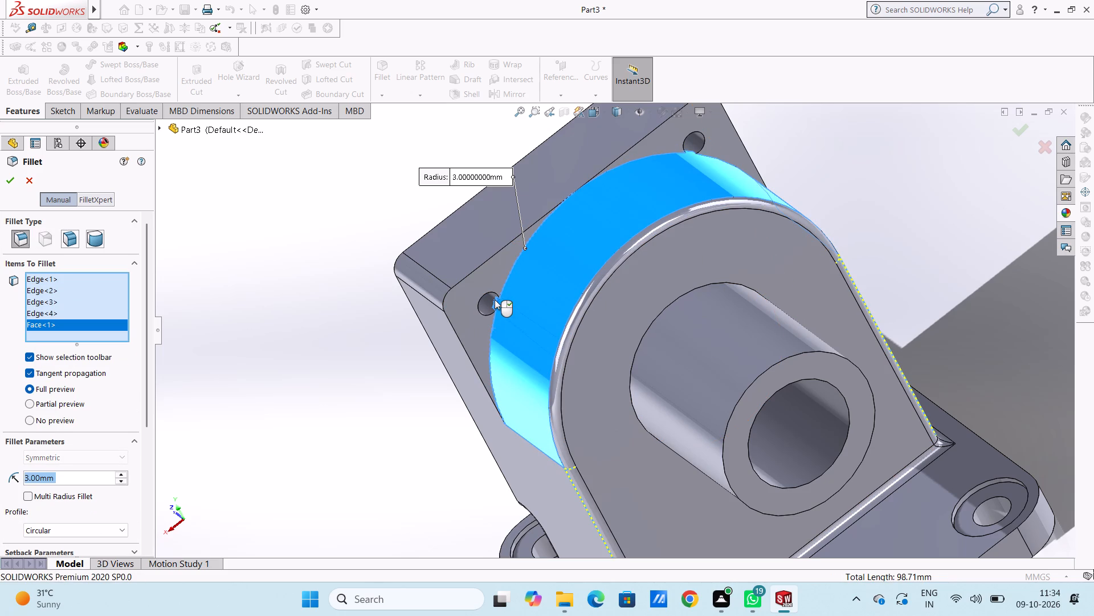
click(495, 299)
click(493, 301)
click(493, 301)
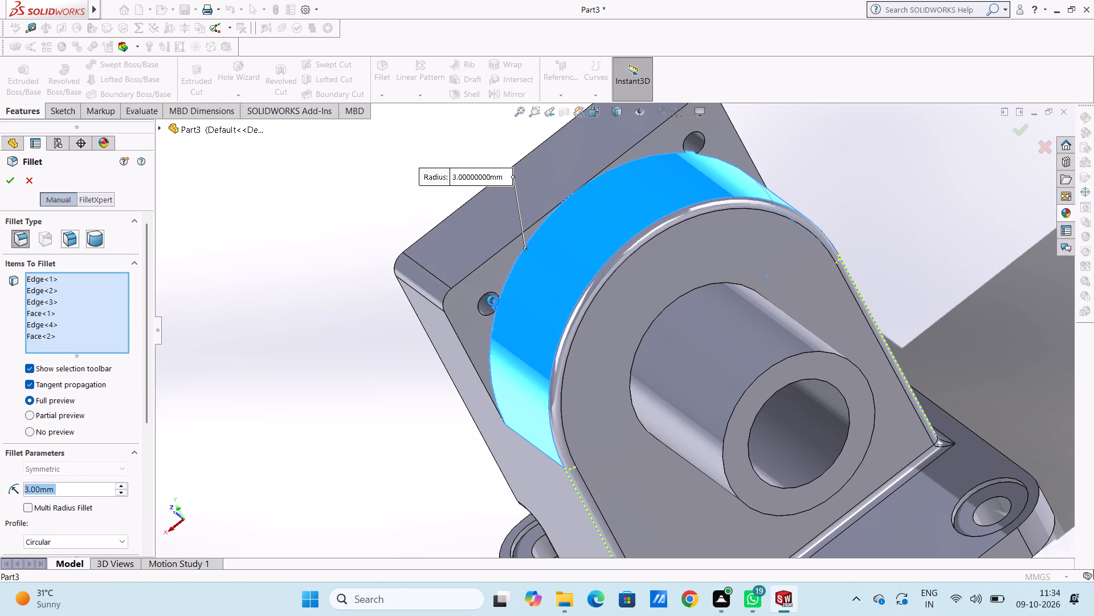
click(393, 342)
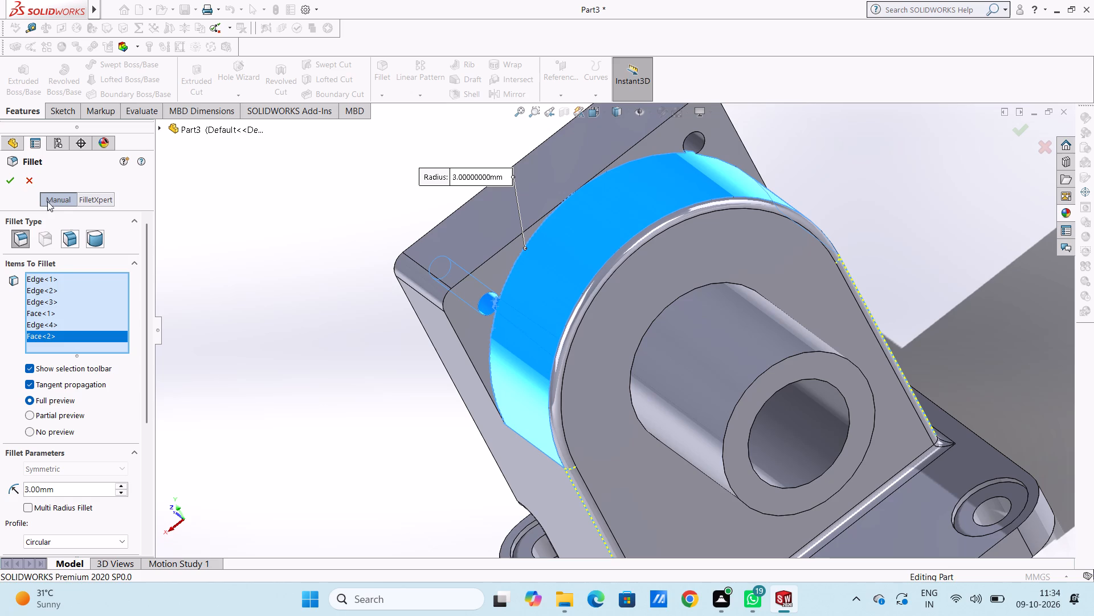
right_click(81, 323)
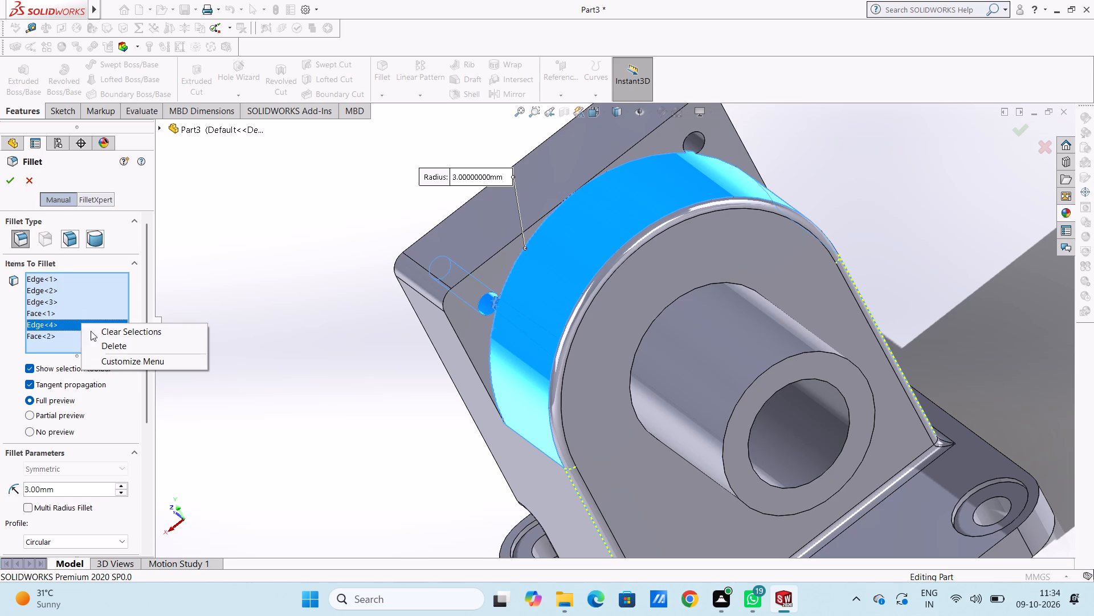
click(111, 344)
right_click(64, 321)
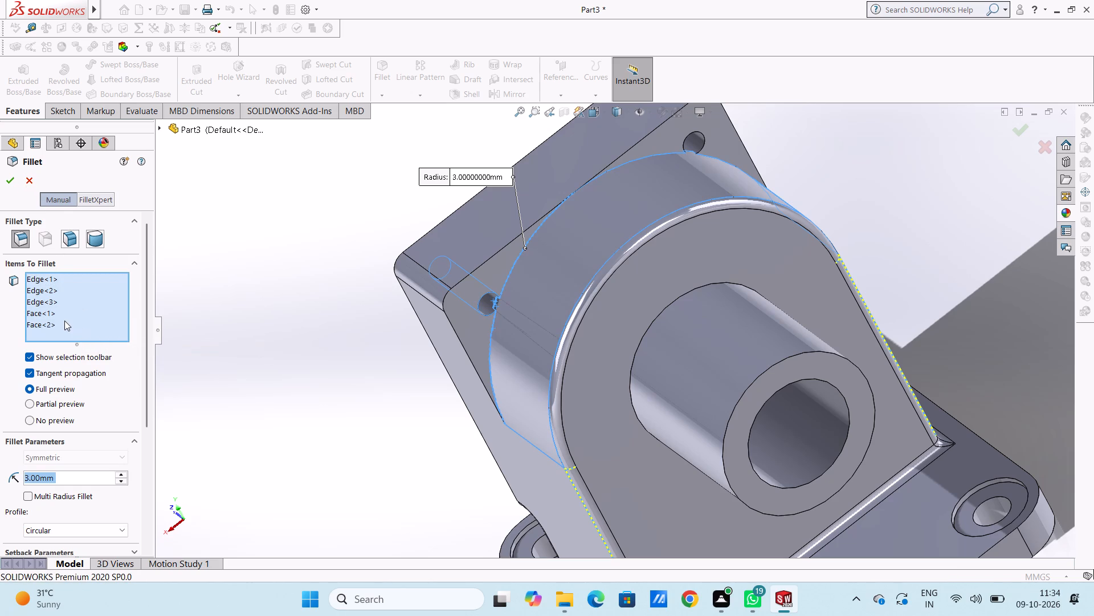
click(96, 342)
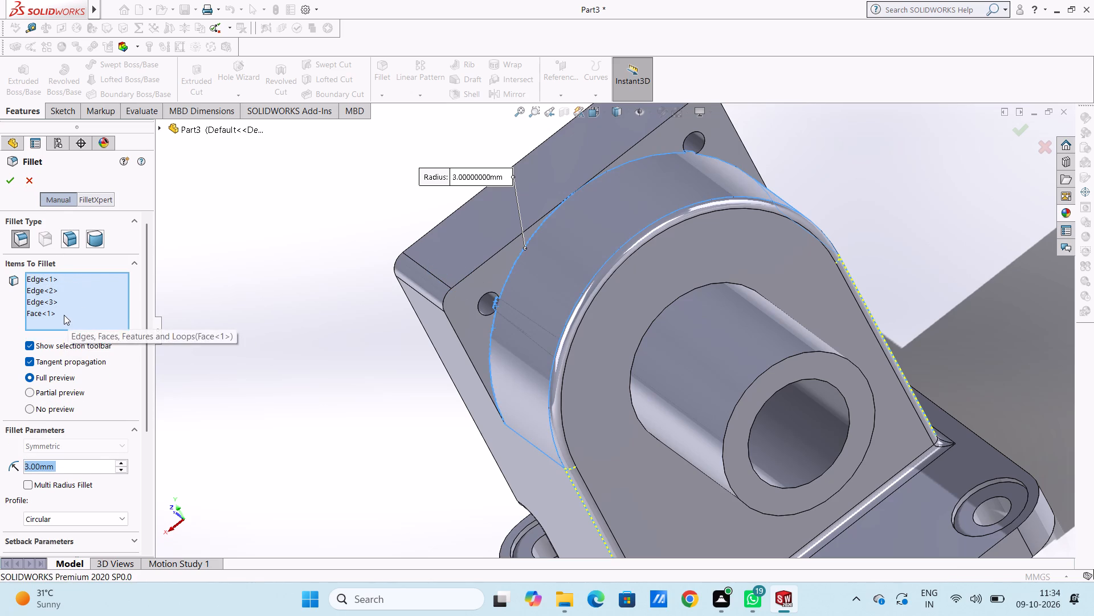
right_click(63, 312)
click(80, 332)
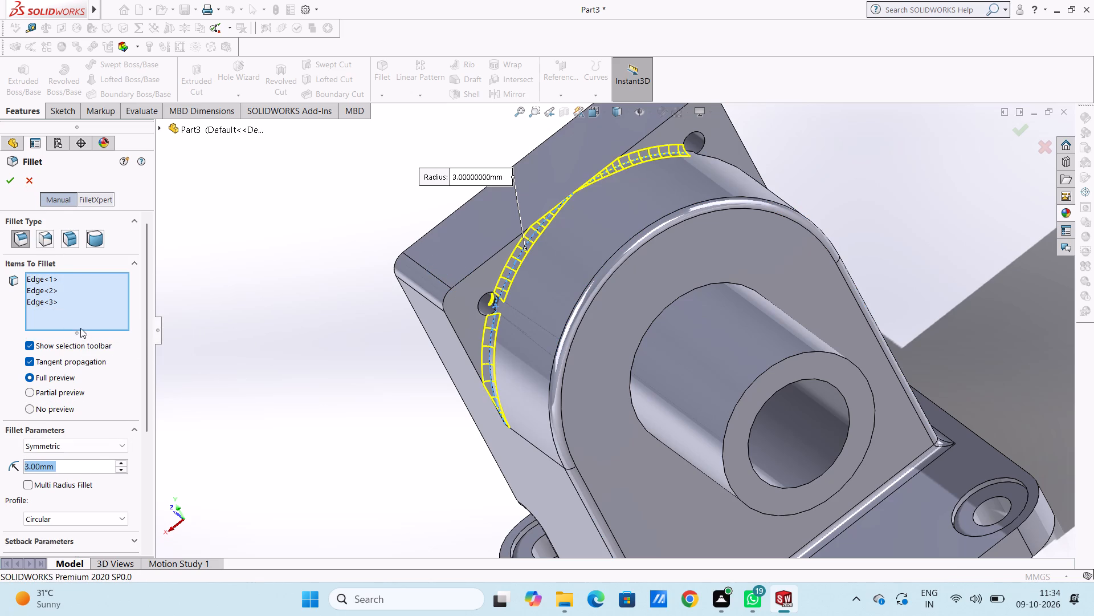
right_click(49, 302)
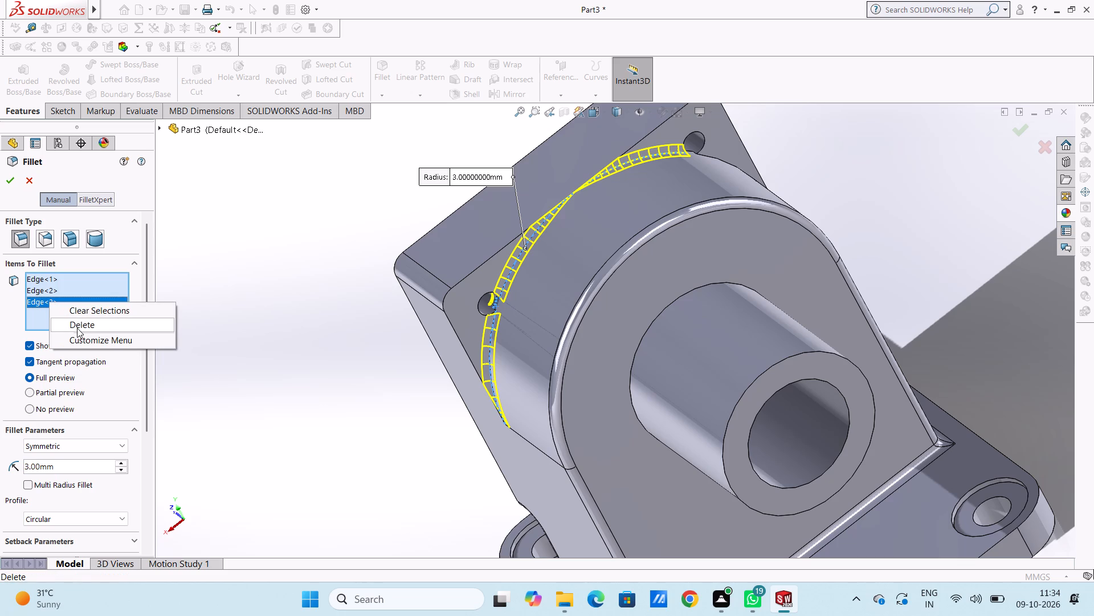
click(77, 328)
Add the arc edge beyond the opposite flange hole and fillet the three selected edges with a symmetric 1 mm radius.
scroll(720, 137, down, 2)
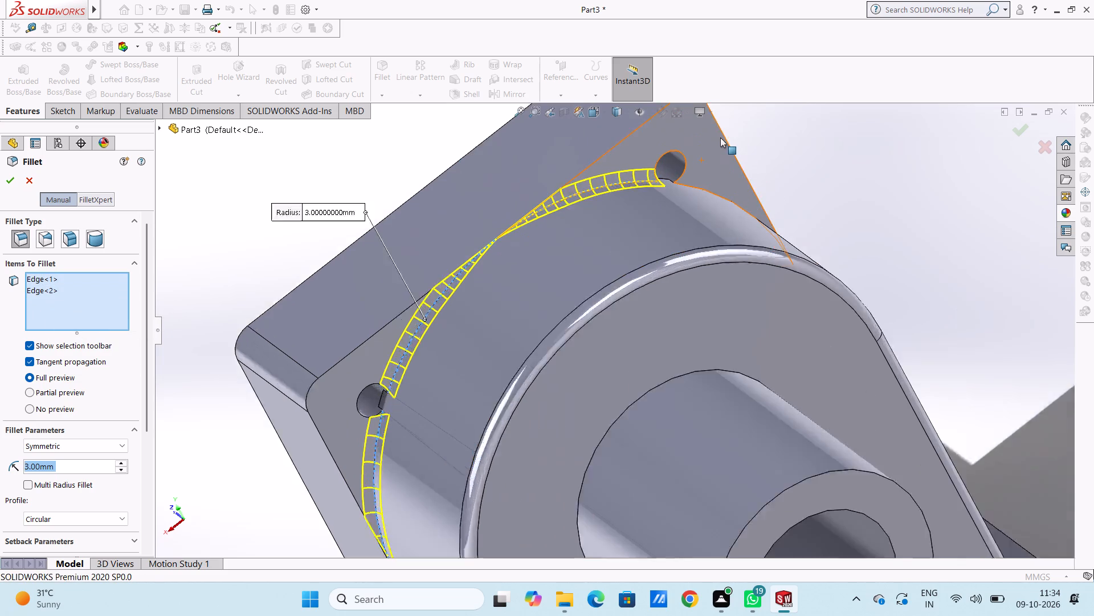
scroll(720, 137, down, 2)
click(656, 226)
scroll(656, 226, up, 4)
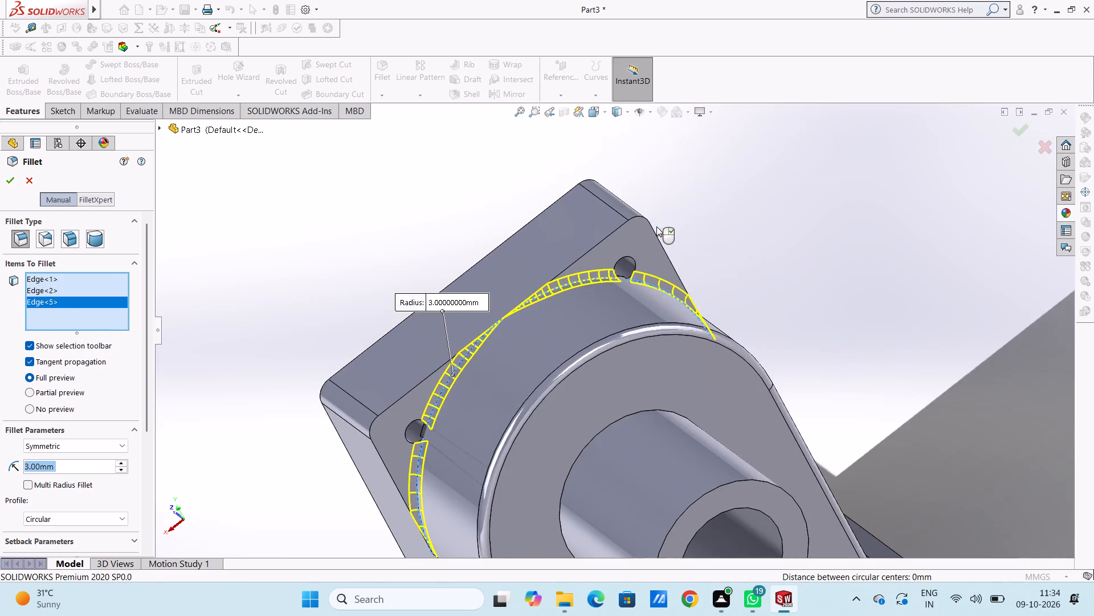
scroll(609, 298, up, 4)
middle_drag(596, 375, 606, 338)
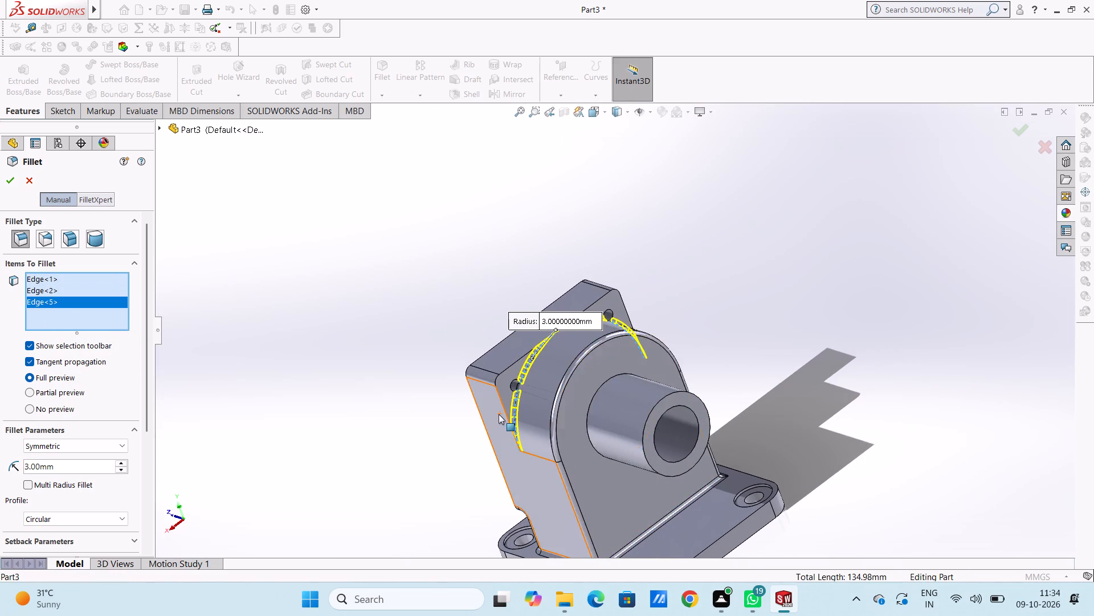
scroll(499, 414, down, 4)
double_click(79, 460)
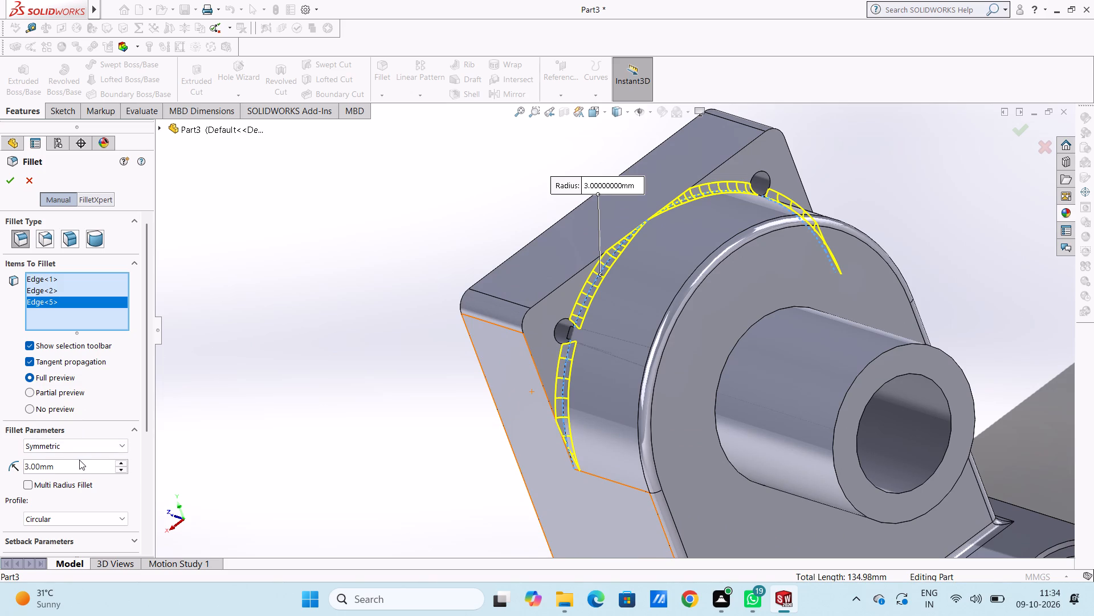
double_click(82, 463)
key(1)
key(Return)
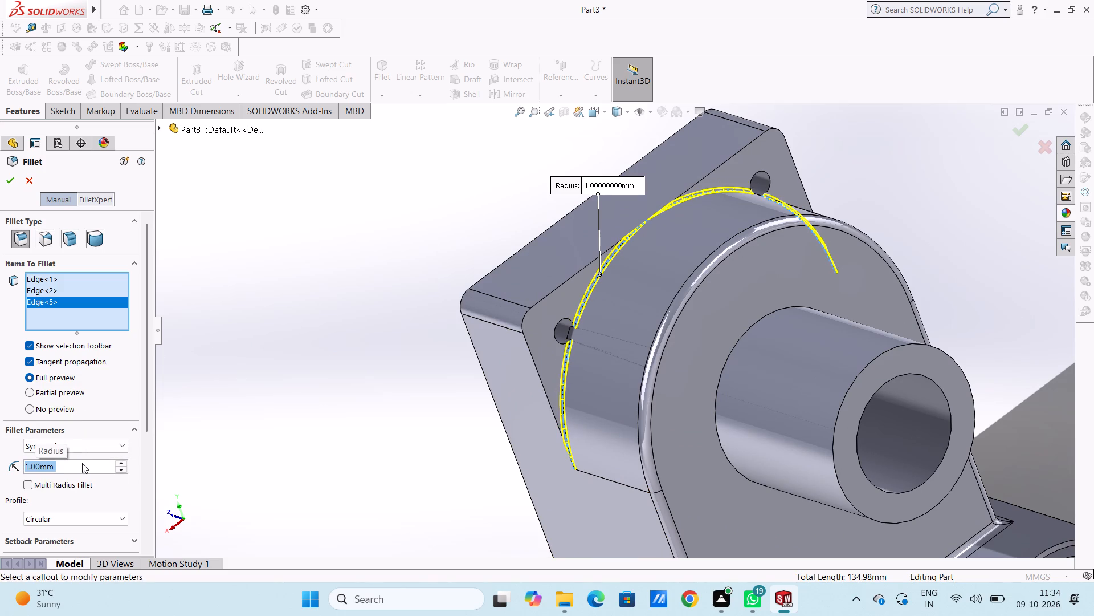
click(4, 185)
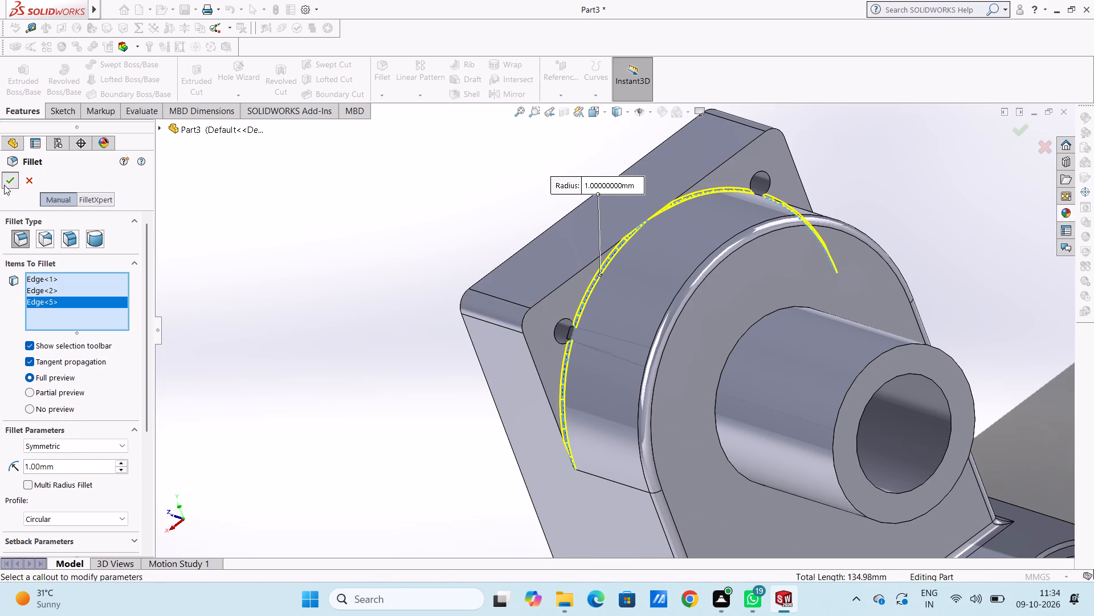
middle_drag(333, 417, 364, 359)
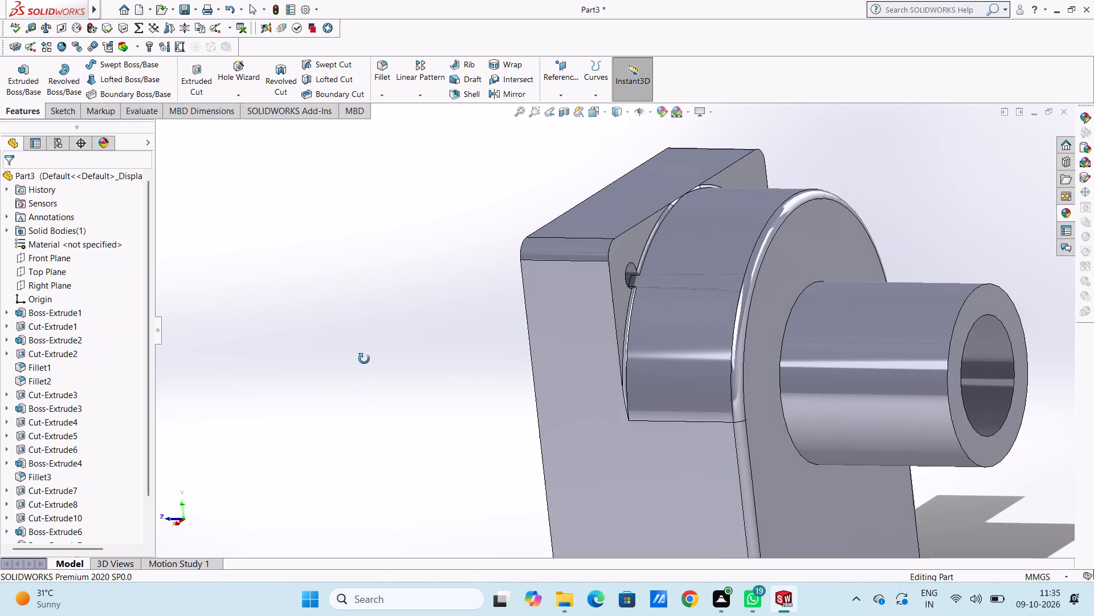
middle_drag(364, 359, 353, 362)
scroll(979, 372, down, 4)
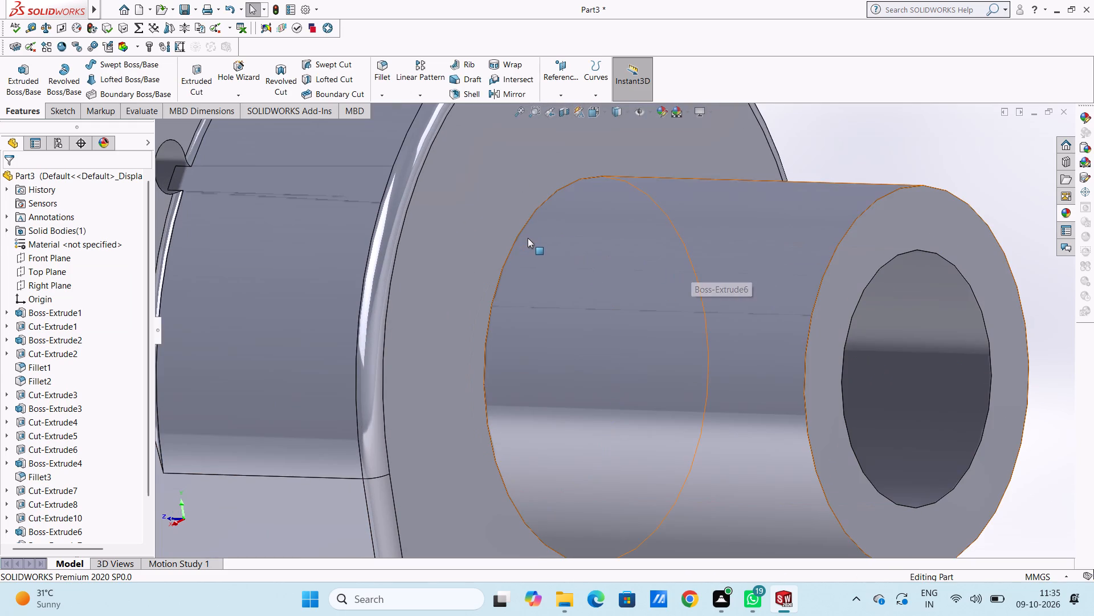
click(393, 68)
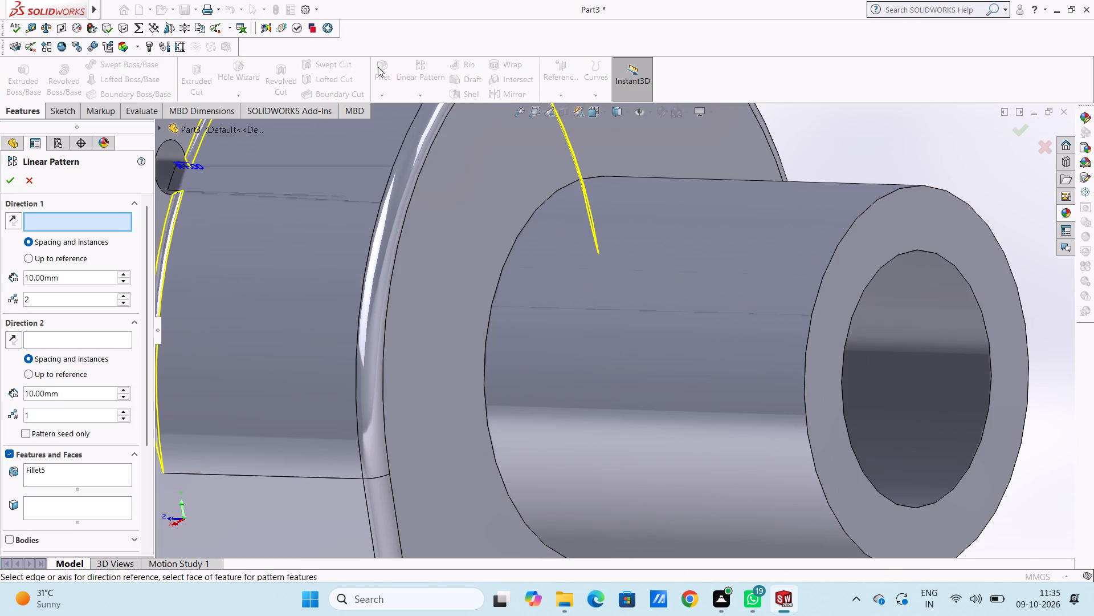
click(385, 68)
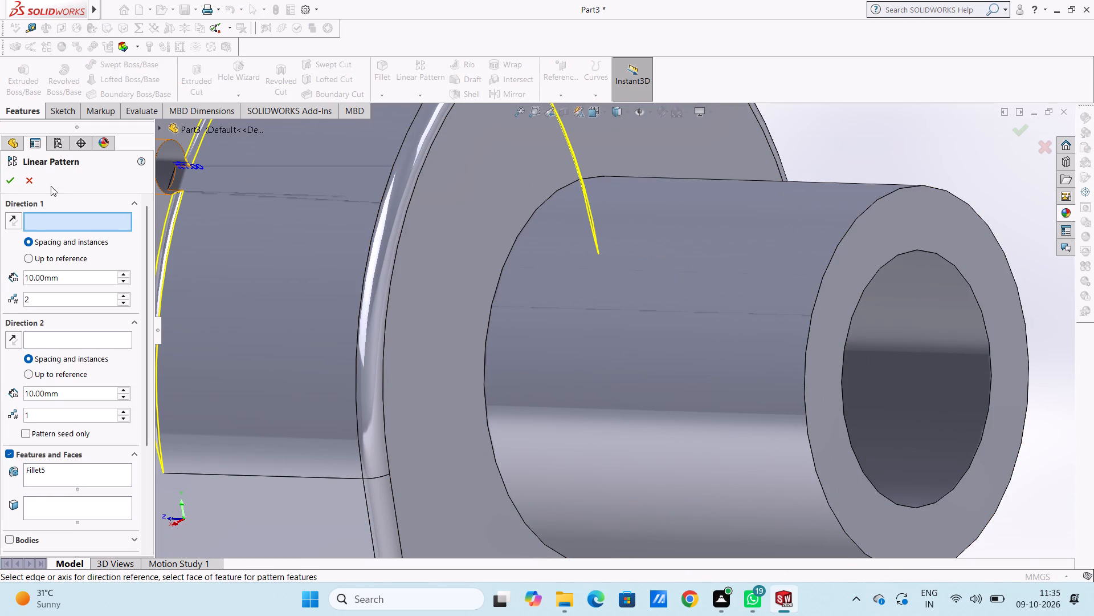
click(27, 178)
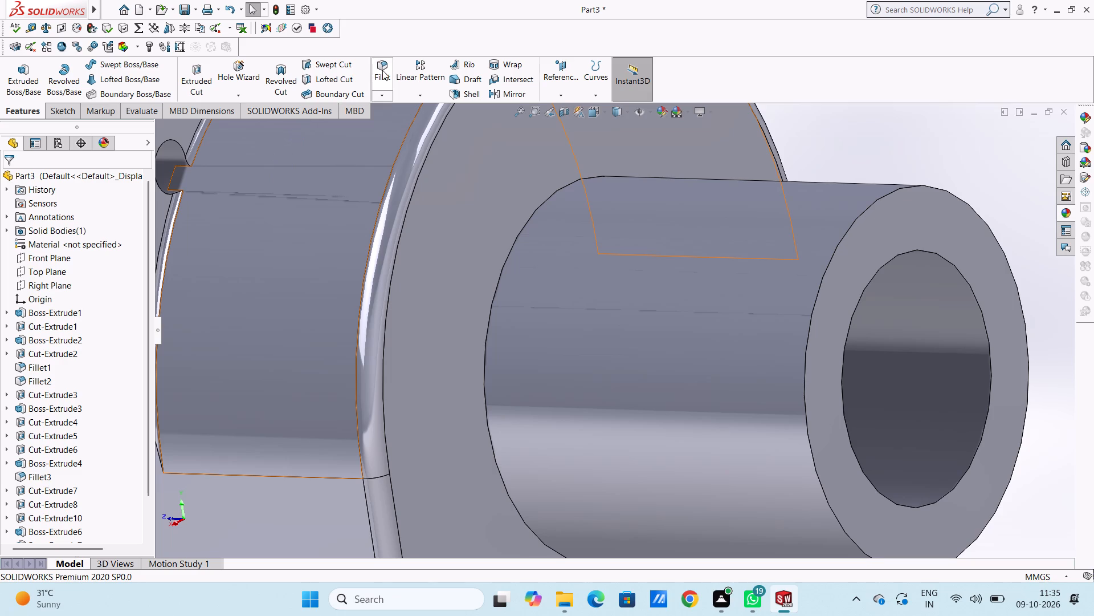
Fillet the circular edge where the tubular boss meets the arch body's back face with a symmetric 5 mm radius.
click(382, 70)
click(510, 253)
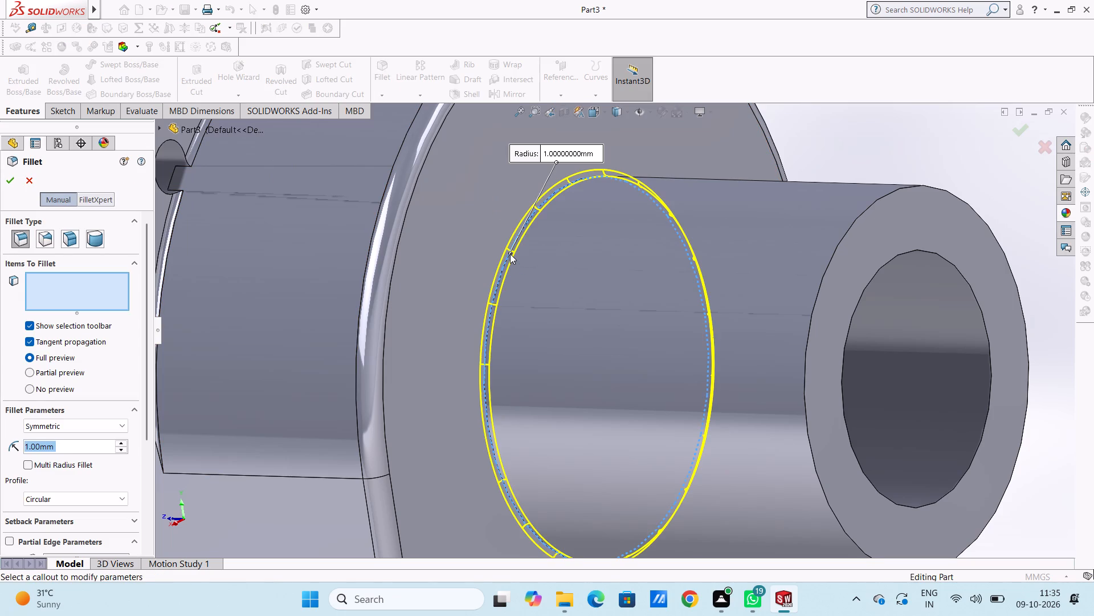
key(5)
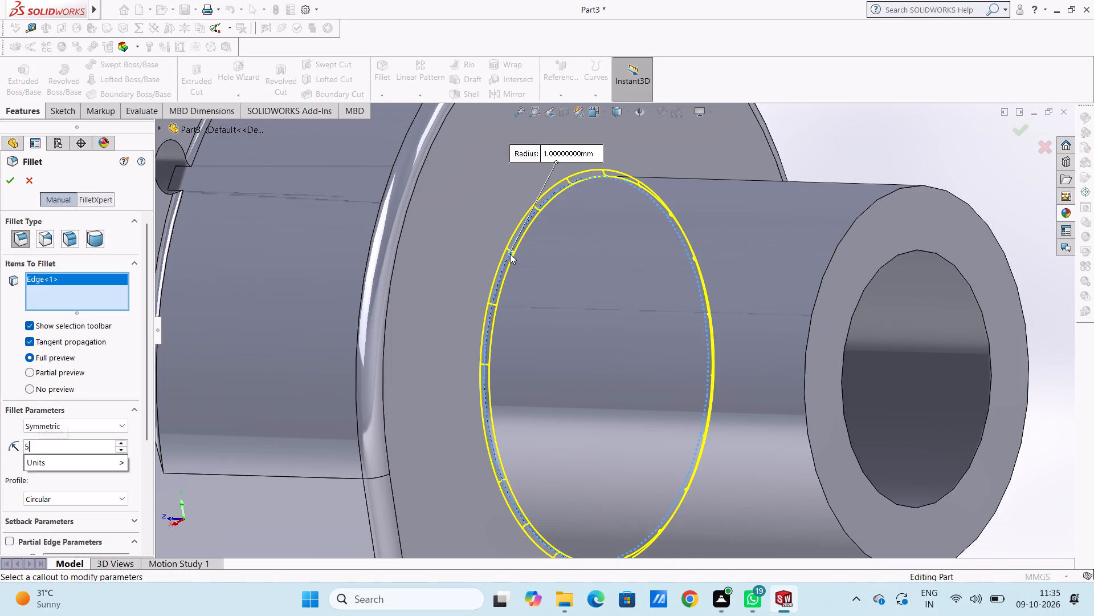
key(Return)
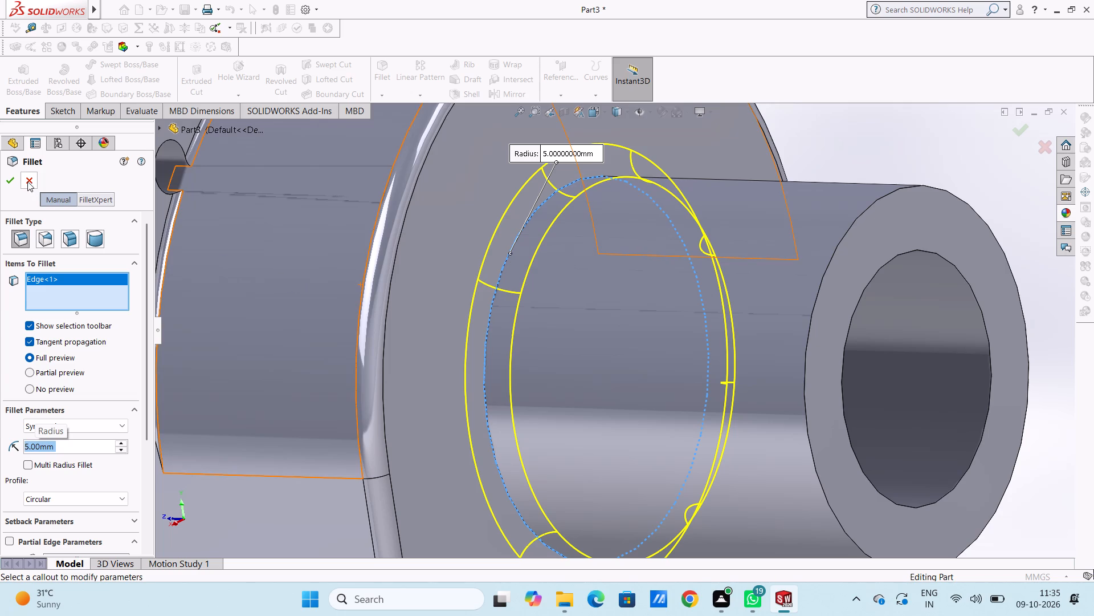
click(13, 180)
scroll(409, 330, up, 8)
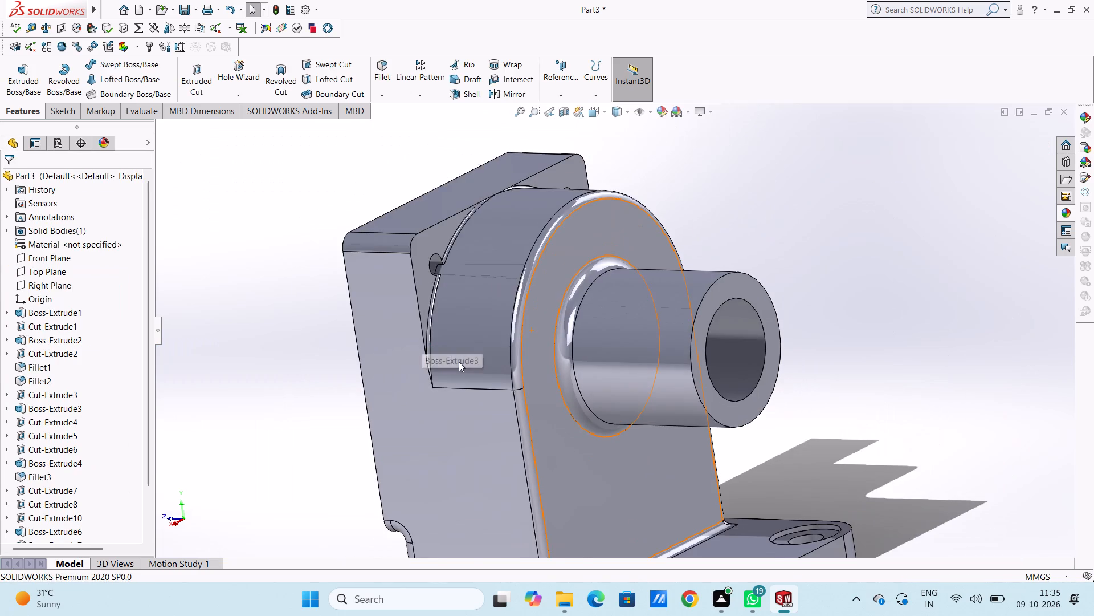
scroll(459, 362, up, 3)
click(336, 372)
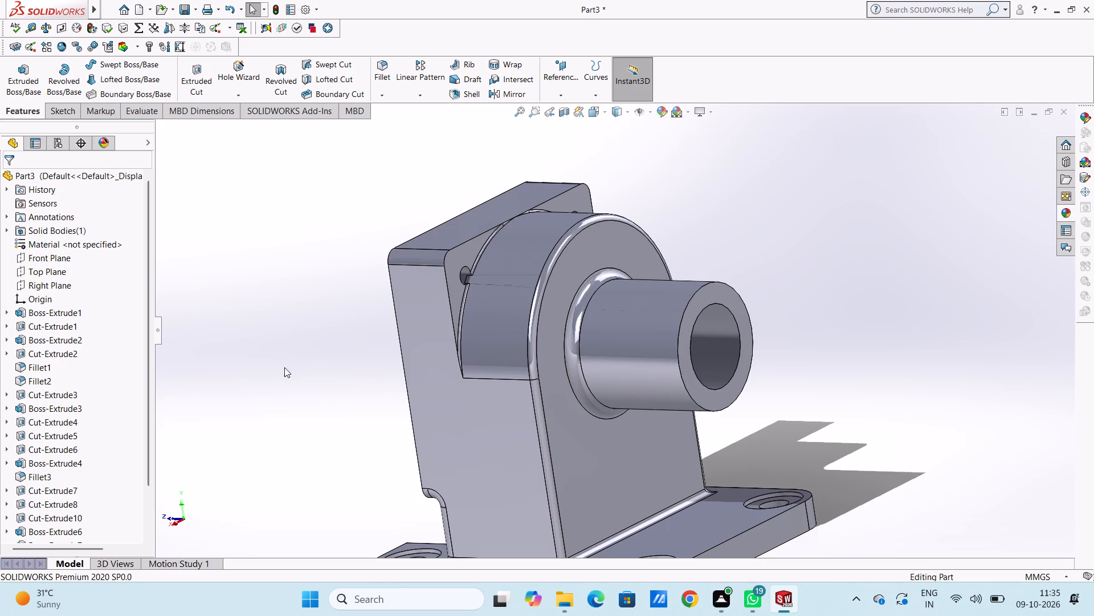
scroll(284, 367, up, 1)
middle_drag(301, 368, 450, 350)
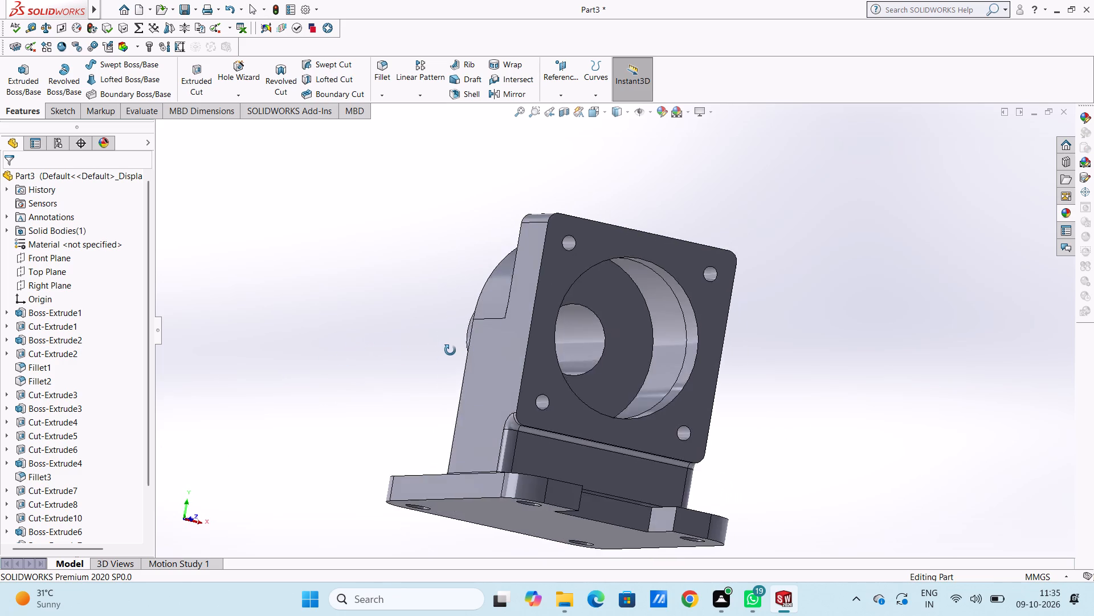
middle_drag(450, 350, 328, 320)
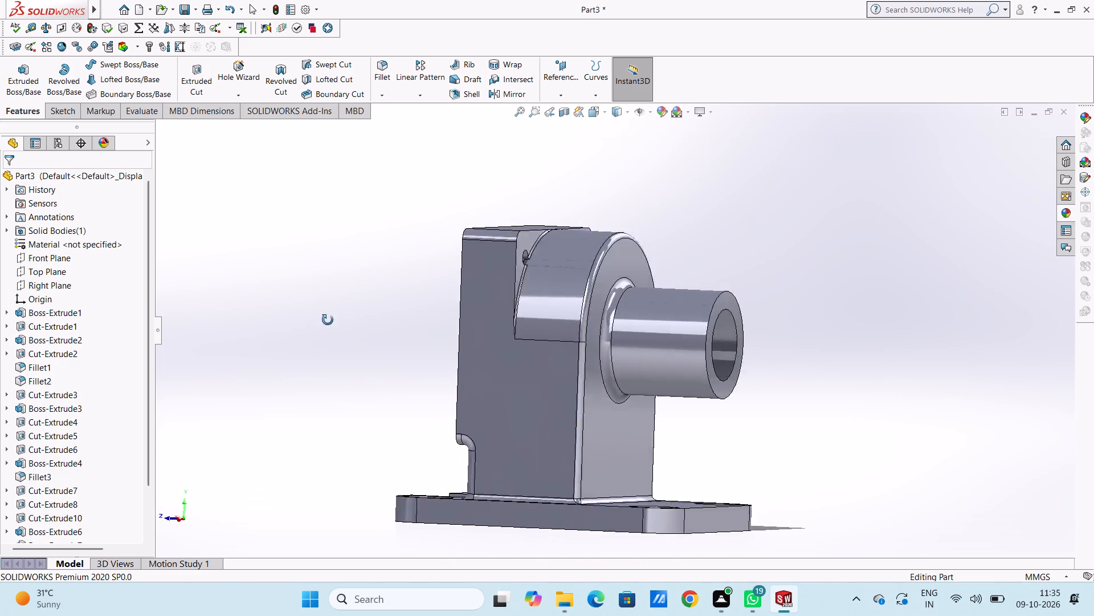
Start a reference plane parallel to the Top Plane, offset 120 mm upward through the arch body.
middle_drag(328, 320, 372, 371)
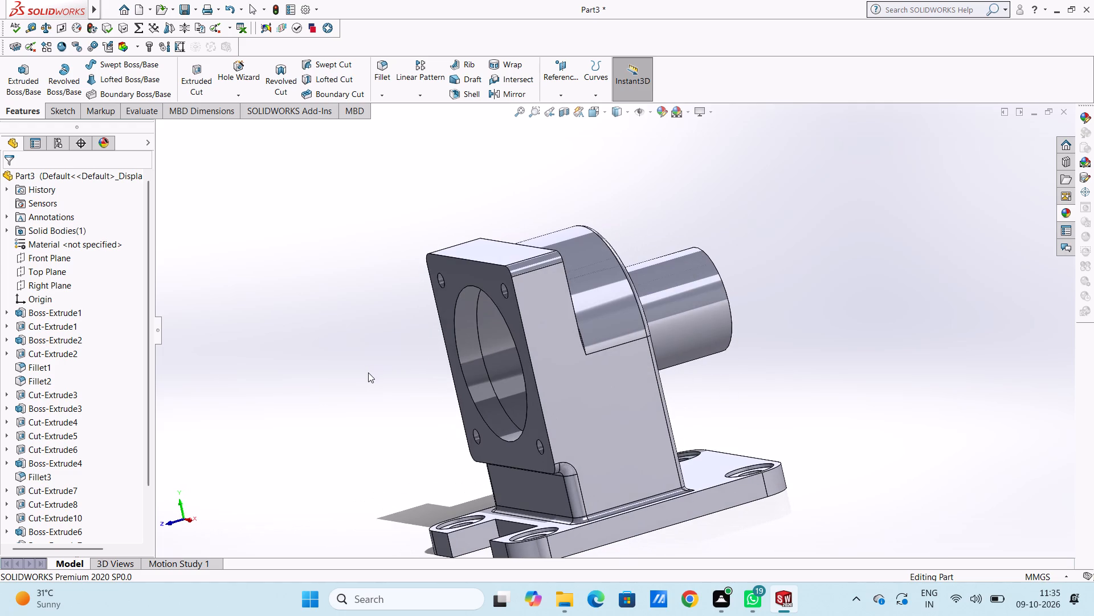
key(ctrl+1)
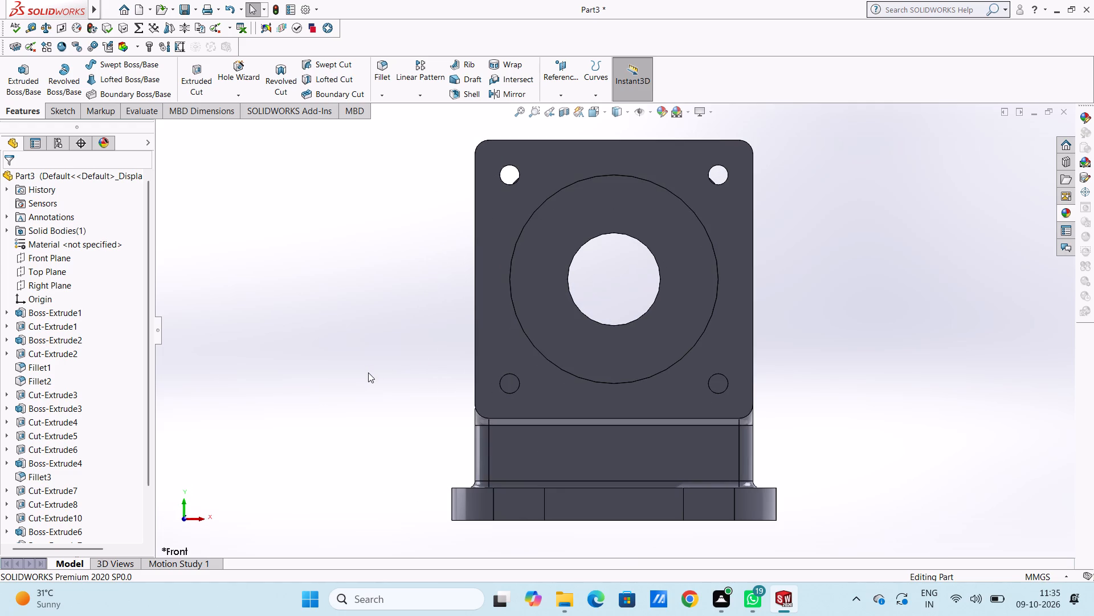
key(ctrl+3)
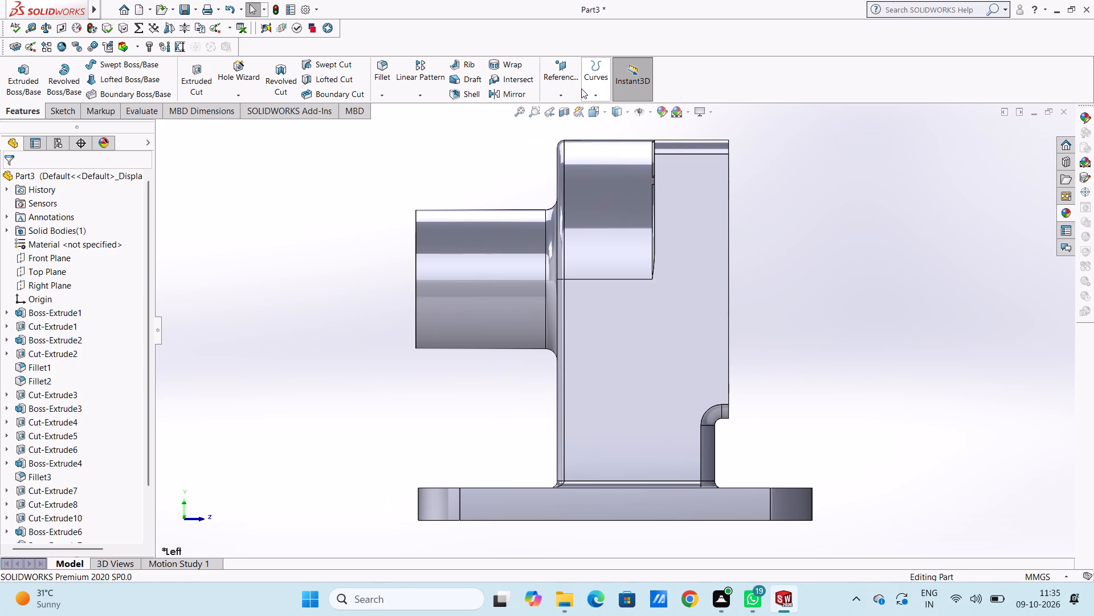
click(562, 74)
click(565, 107)
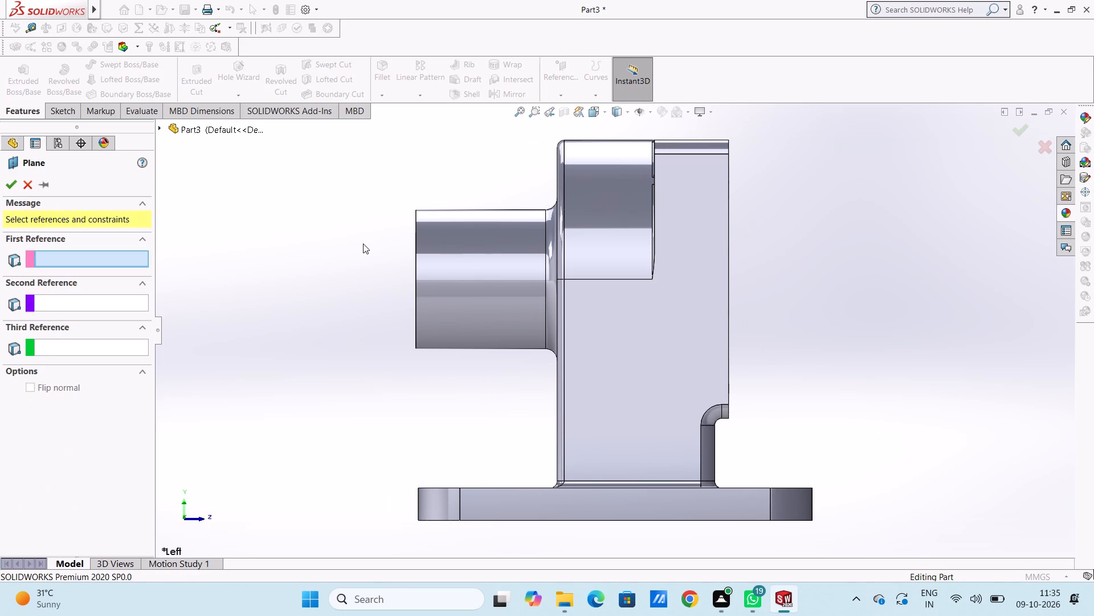
click(216, 129)
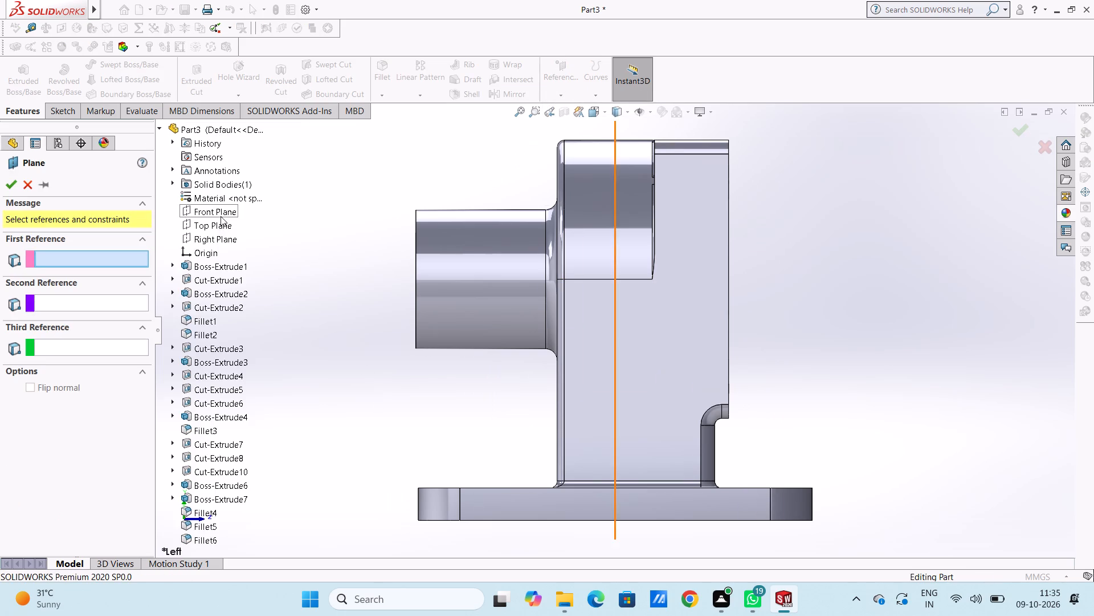
click(219, 224)
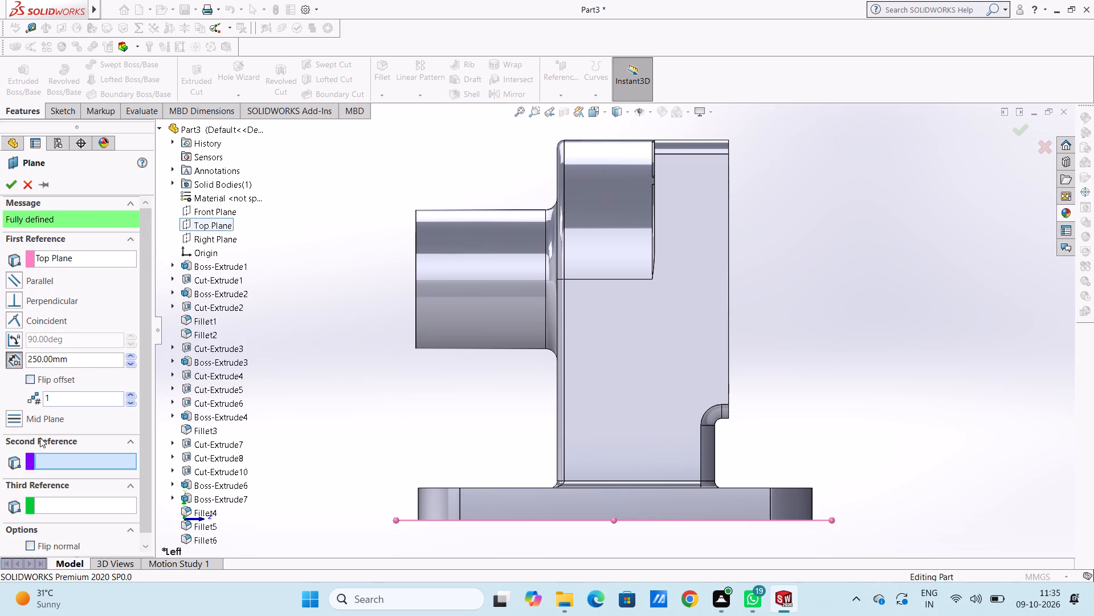
double_click(87, 362)
text(120)
key(Return)
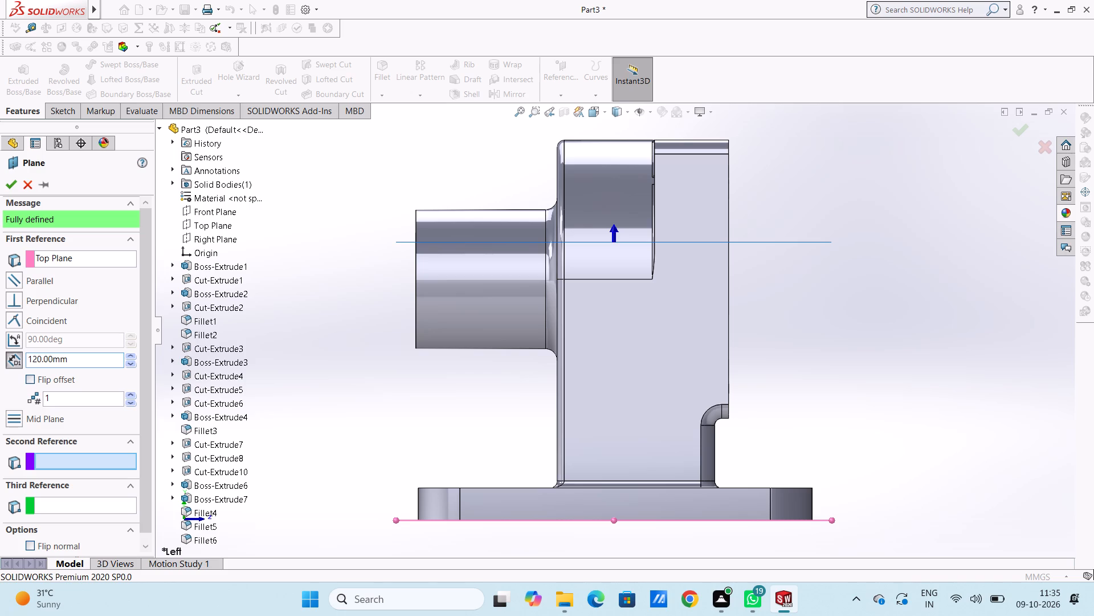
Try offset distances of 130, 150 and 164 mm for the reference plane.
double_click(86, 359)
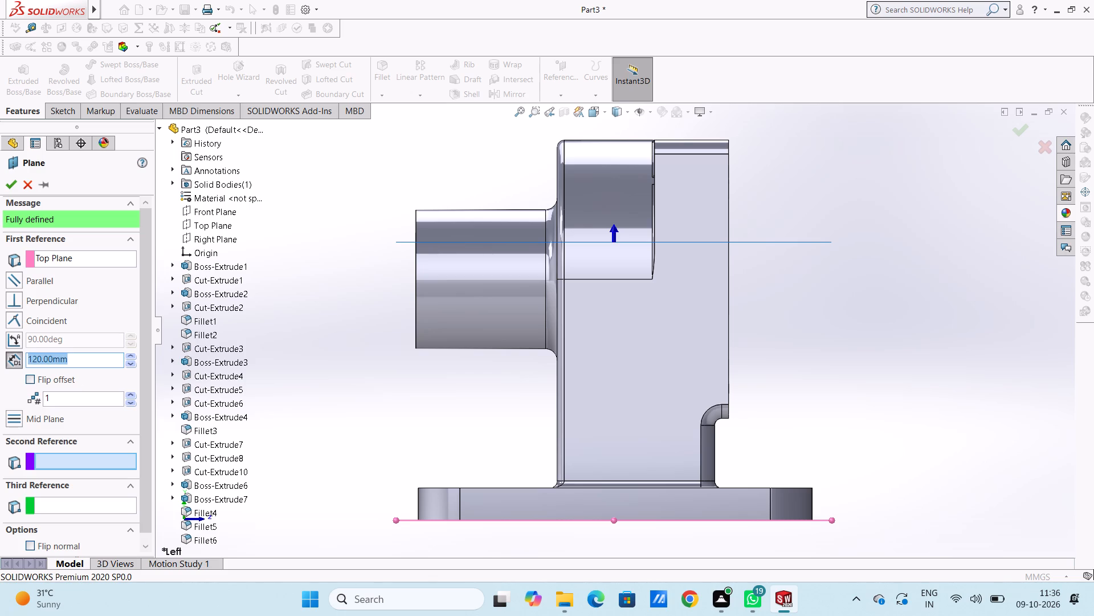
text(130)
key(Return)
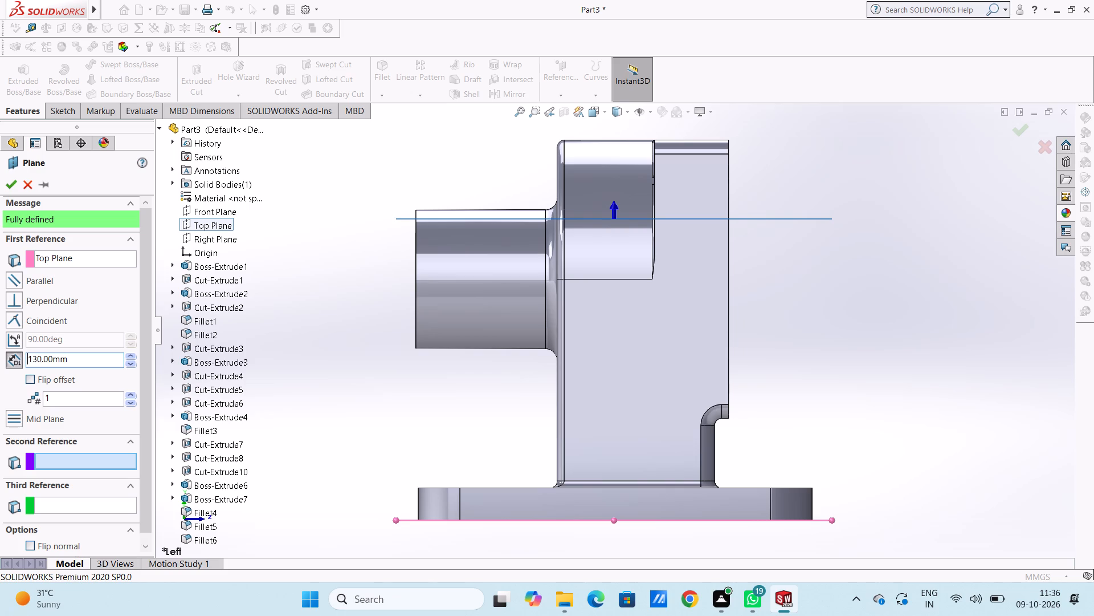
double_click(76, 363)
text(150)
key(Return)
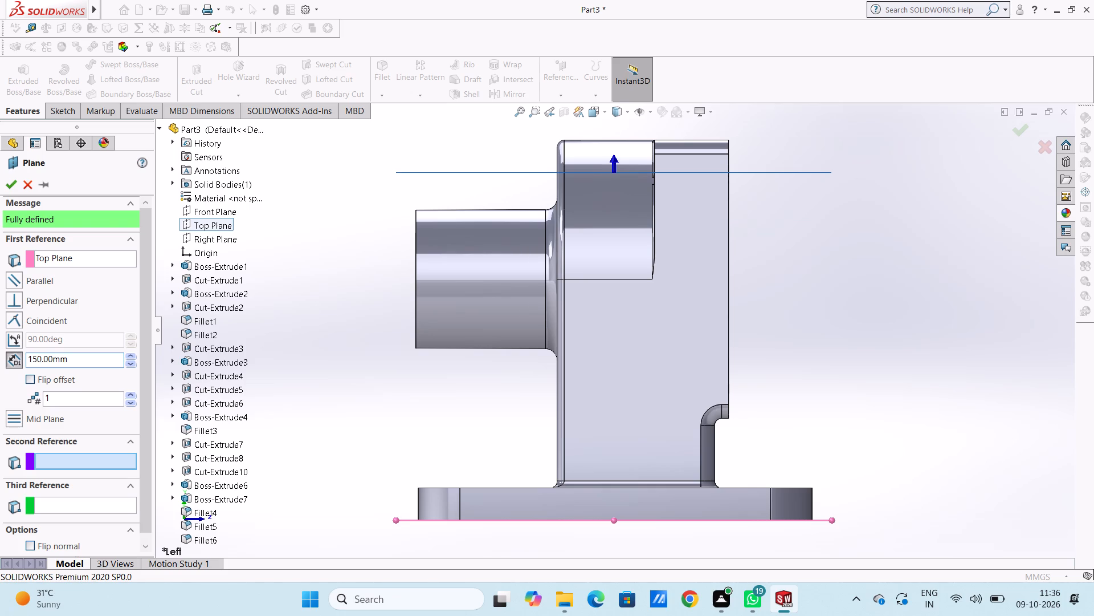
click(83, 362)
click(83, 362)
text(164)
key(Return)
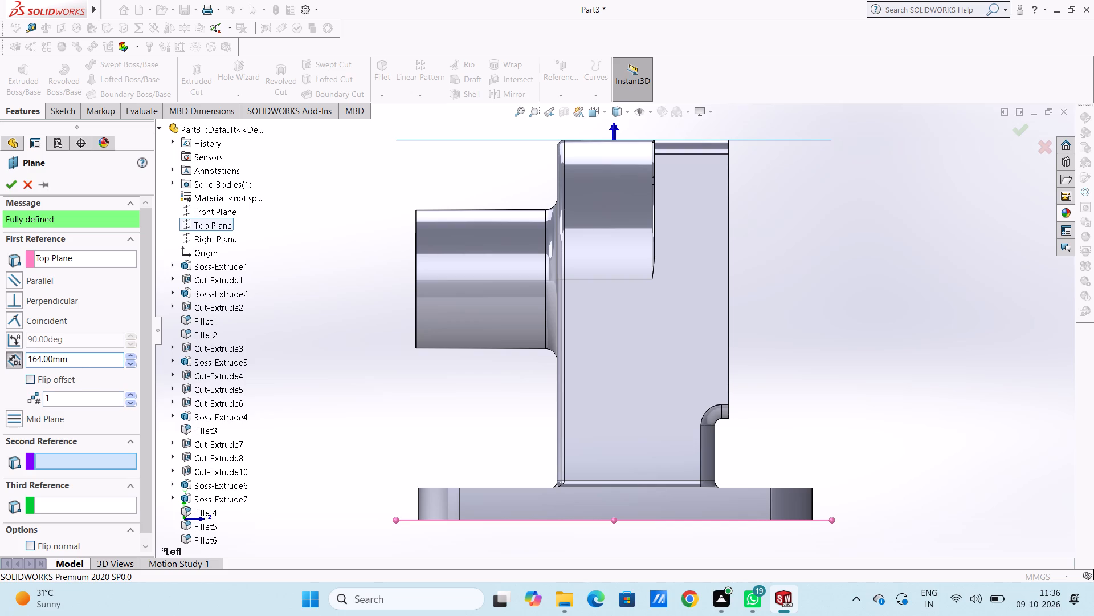
Set the plane's offset from the Top Plane to 134 mm and create it at the top of the tubular boss.
double_click(86, 360)
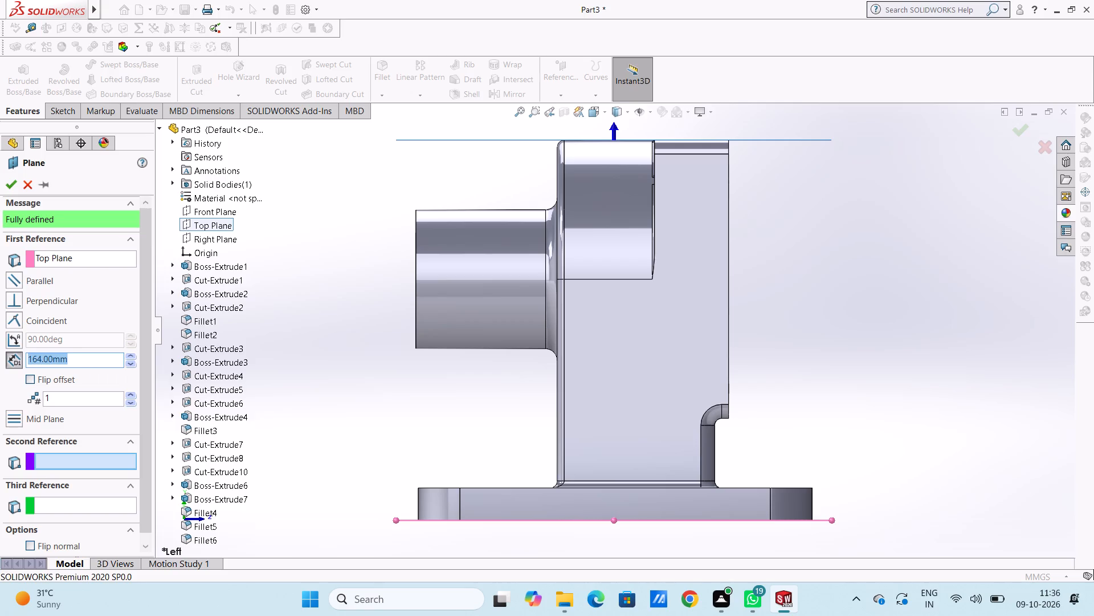
text(134)
key(Return)
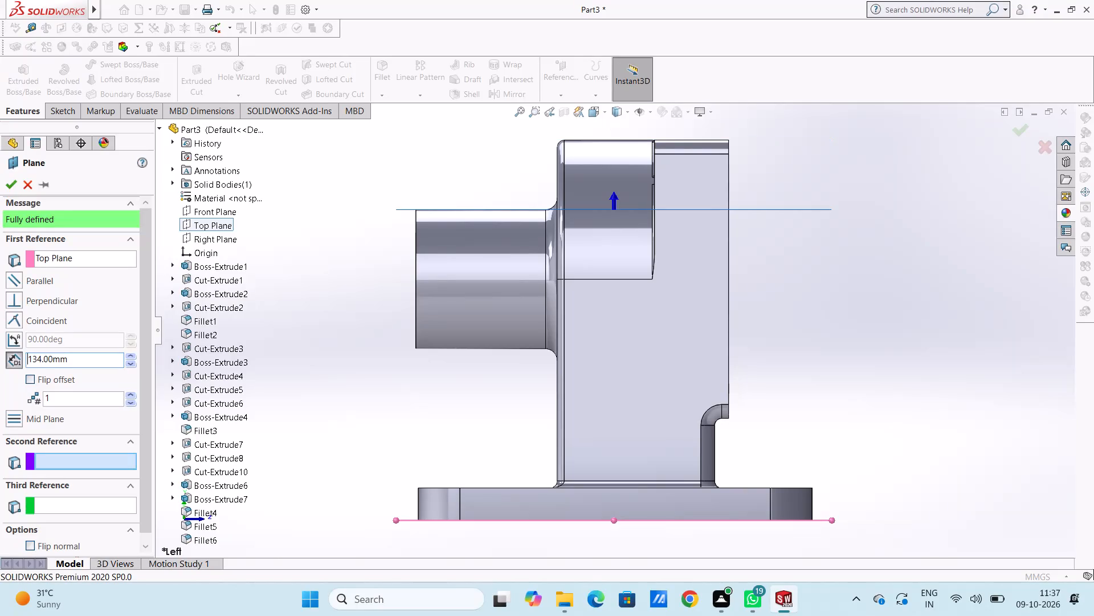
click(11, 184)
click(361, 357)
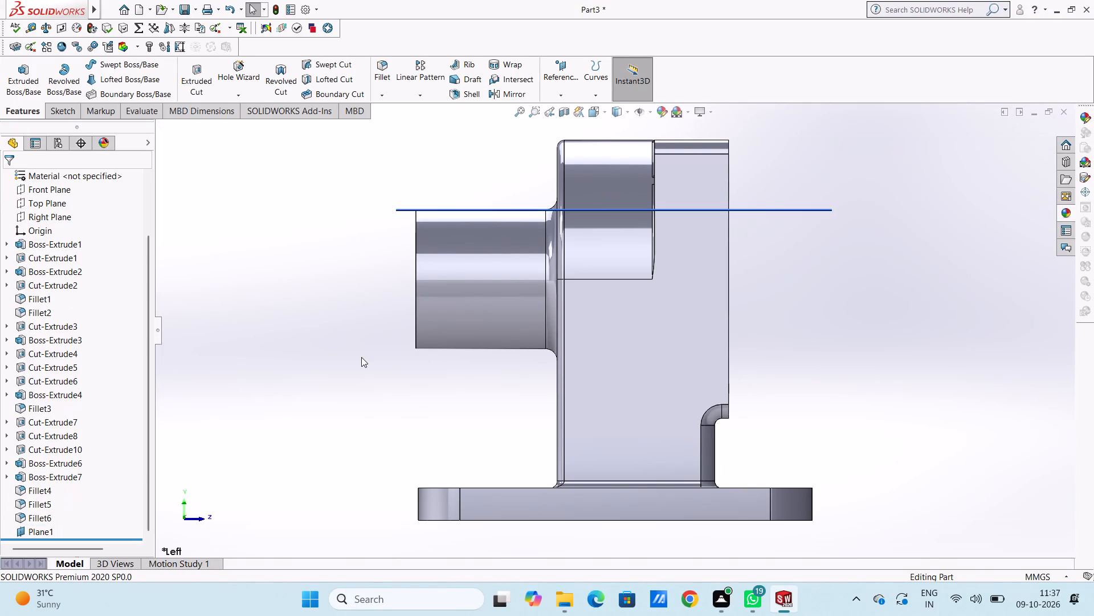
Open a sketch on the new offset plane and draw a circle about 17 mm in diameter on the tubular boss's centreline.
key(ctrl+5)
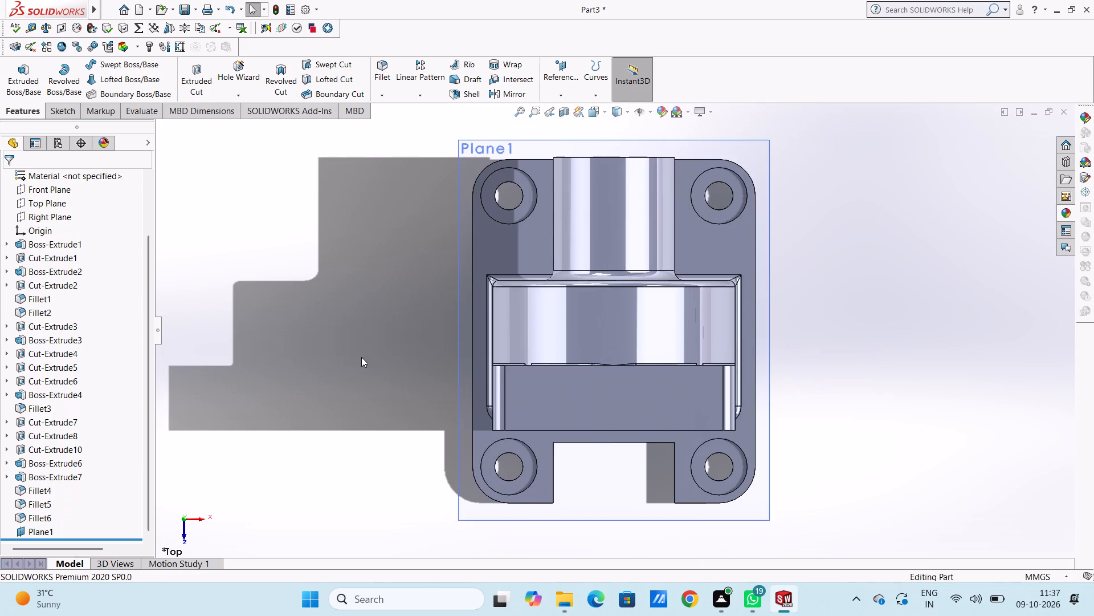
scroll(361, 357, up, 3)
scroll(629, 258, down, 5)
click(670, 236)
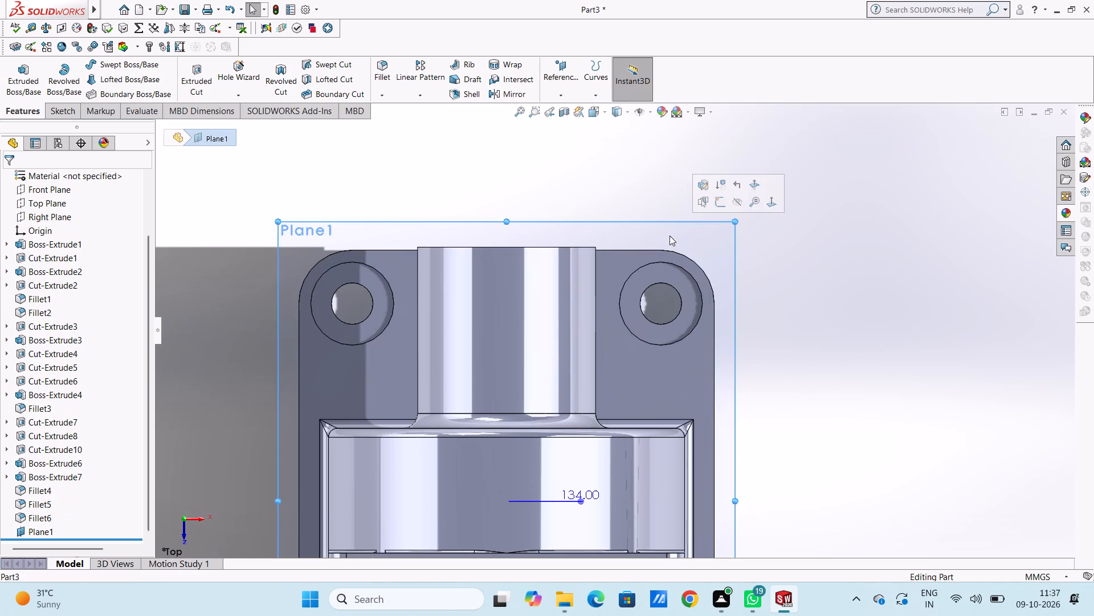
click(715, 202)
click(559, 200)
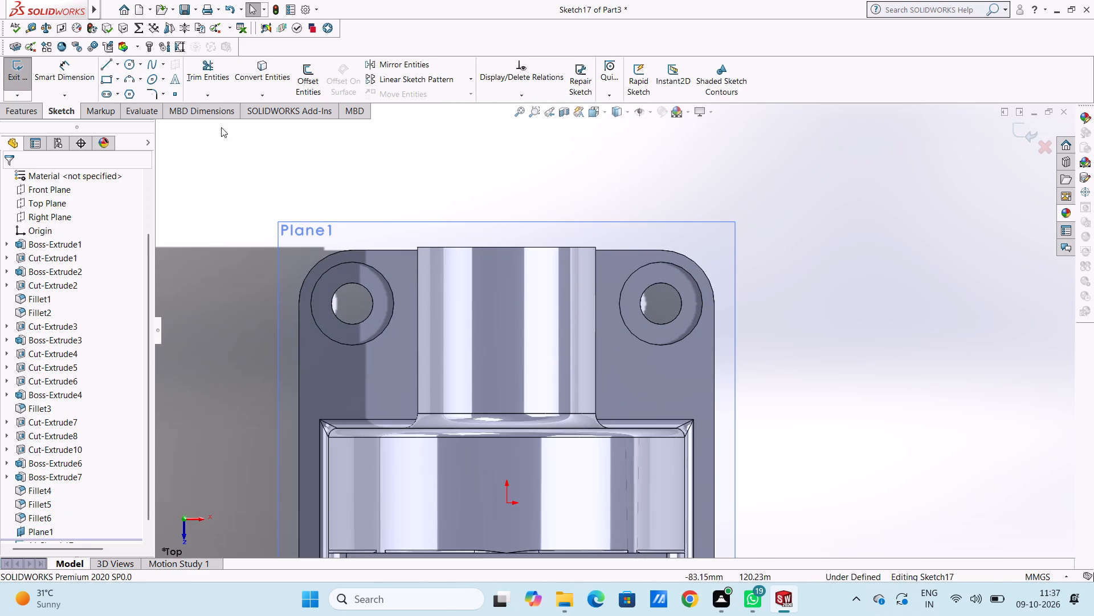
click(128, 67)
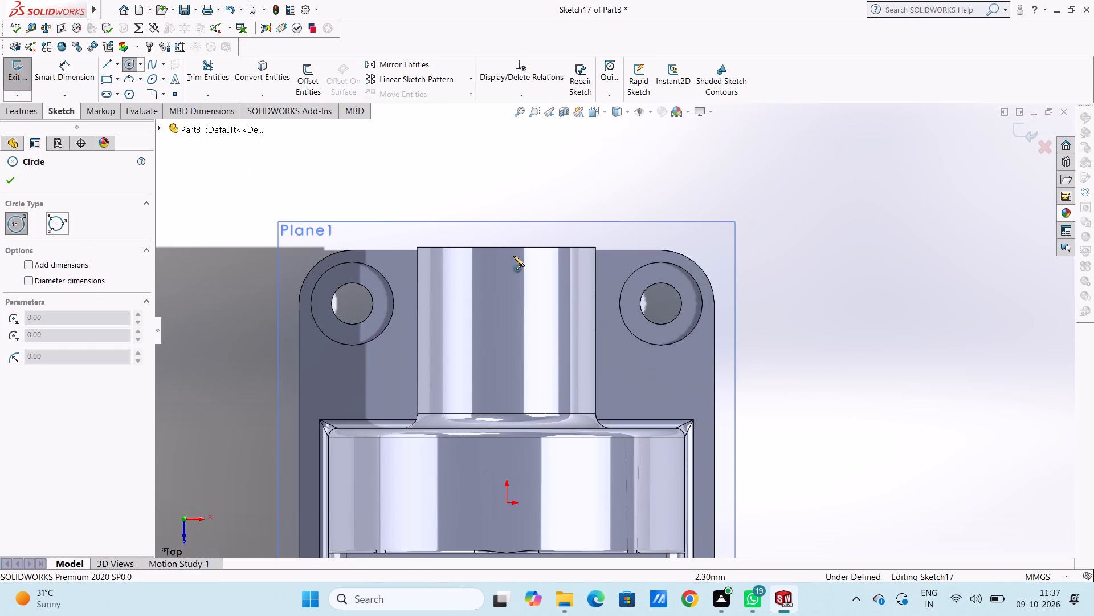
click(507, 311)
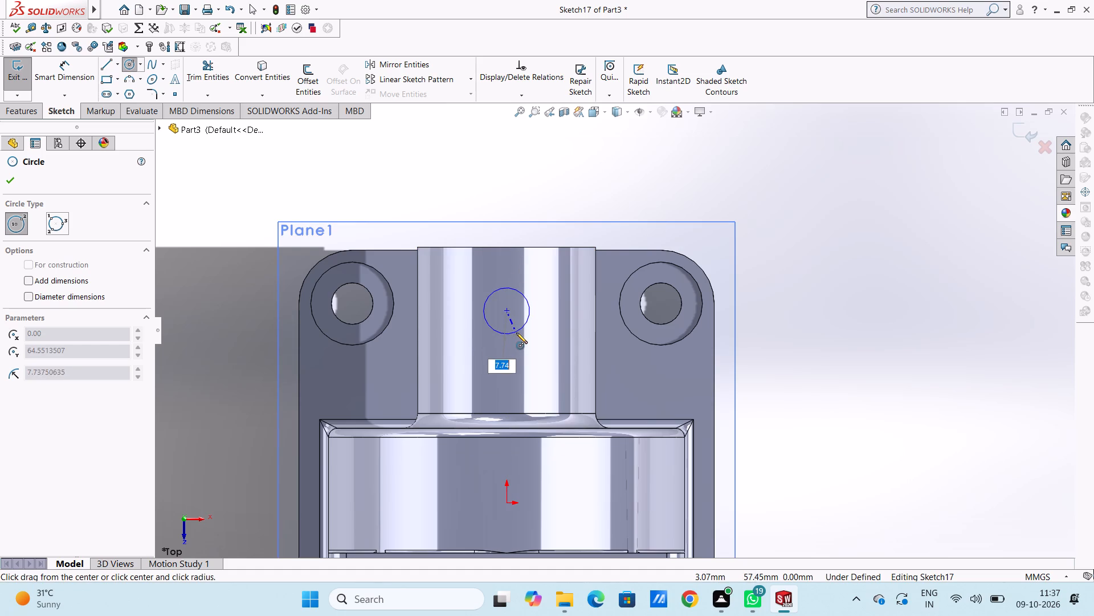
click(516, 335)
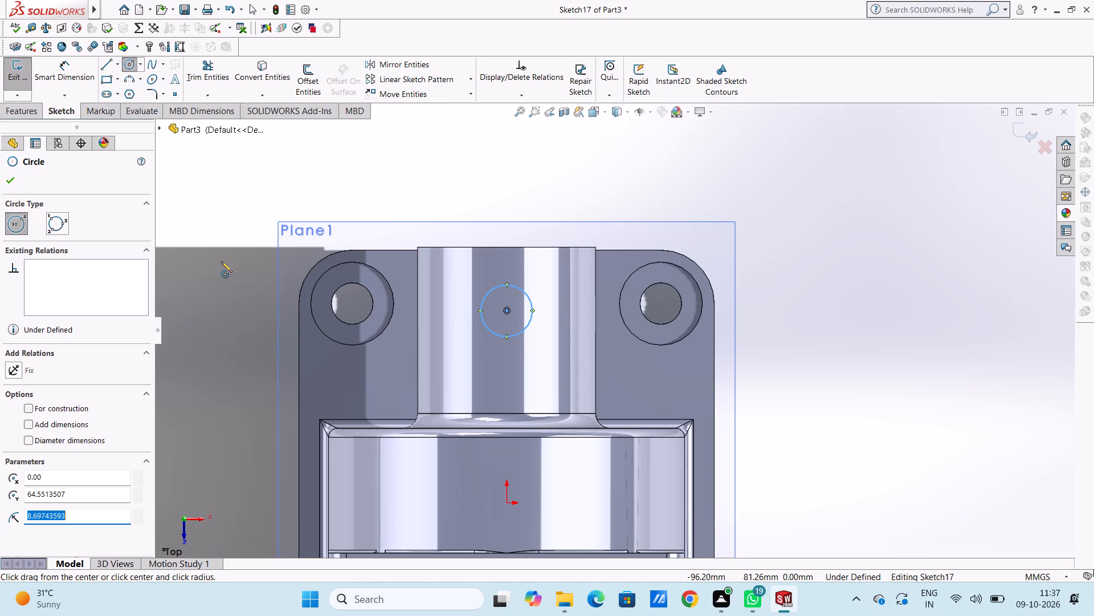
Dimension the circle's diameter at 10 mm.
click(73, 68)
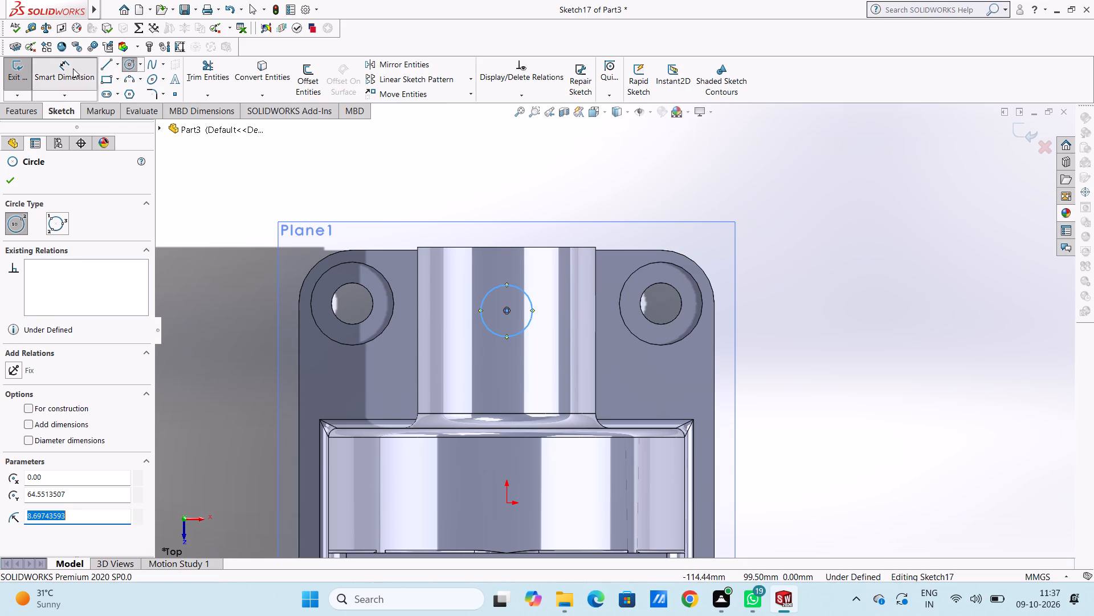
click(526, 298)
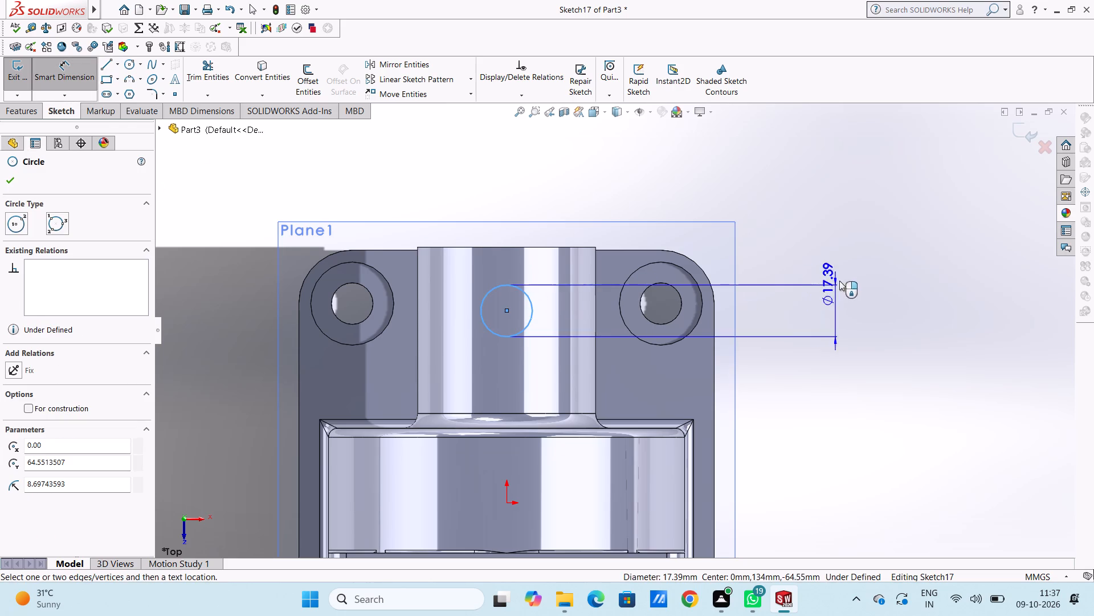
click(855, 247)
text(10)
key(Return)
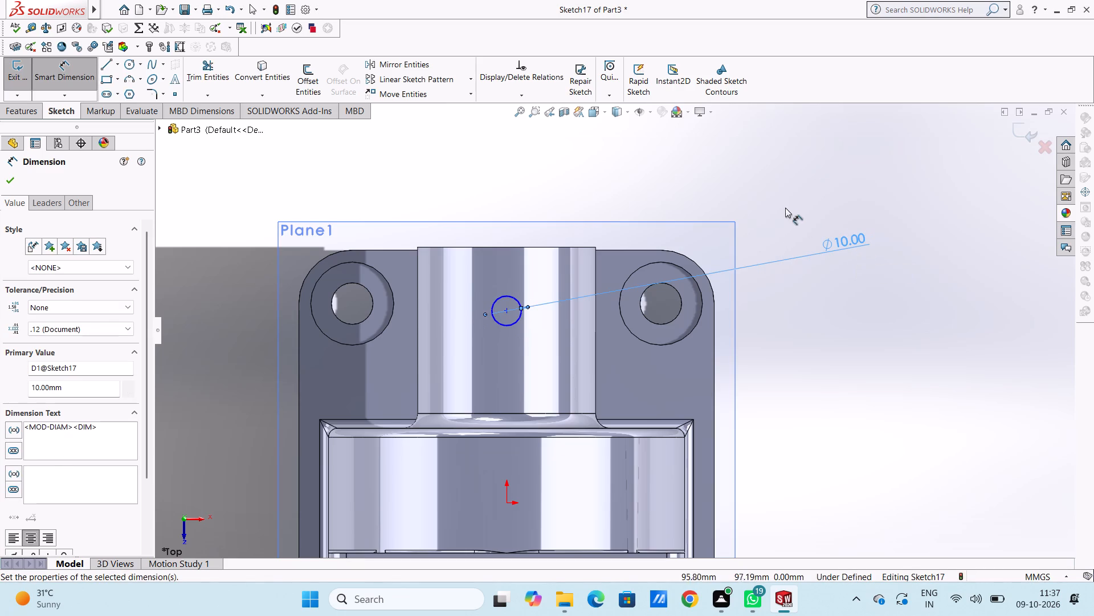
click(782, 200)
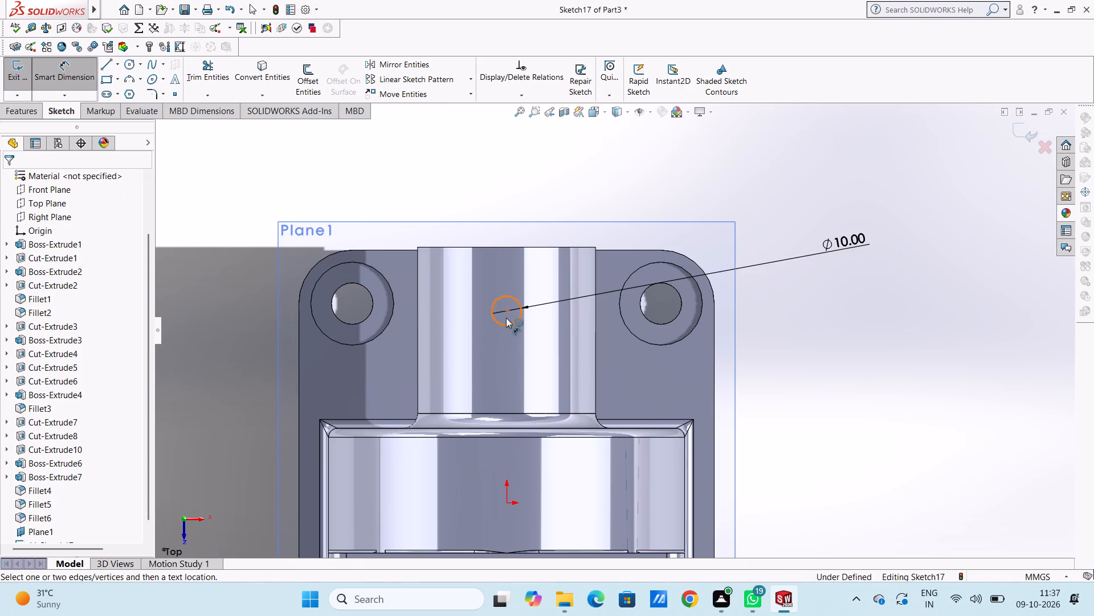
Dimension the circle's centre at 32 mm from the tubular boss's free end edge.
click(508, 313)
click(517, 247)
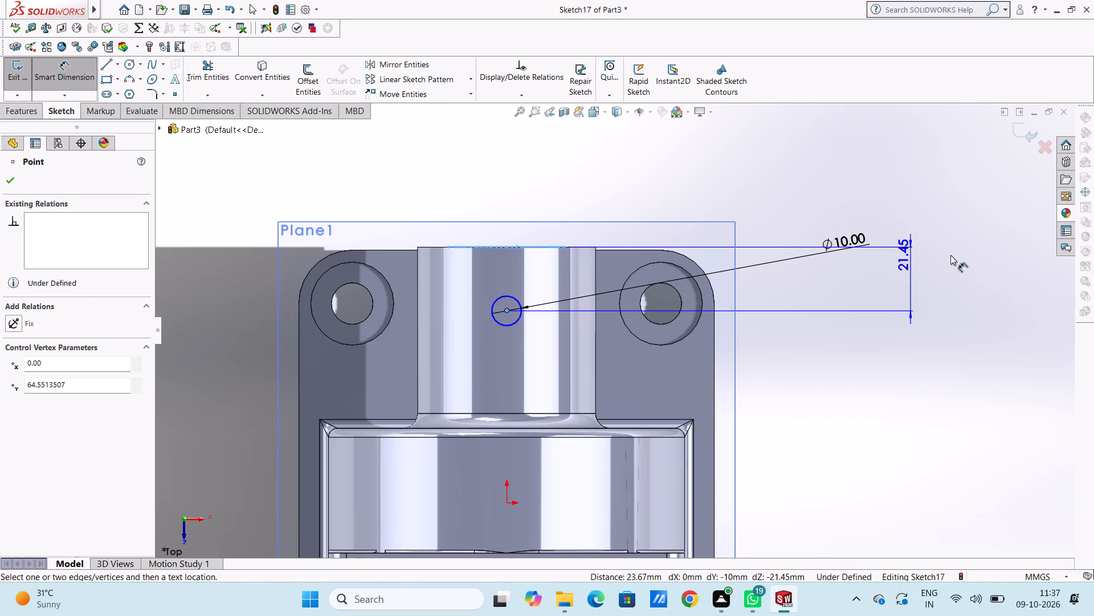
click(956, 256)
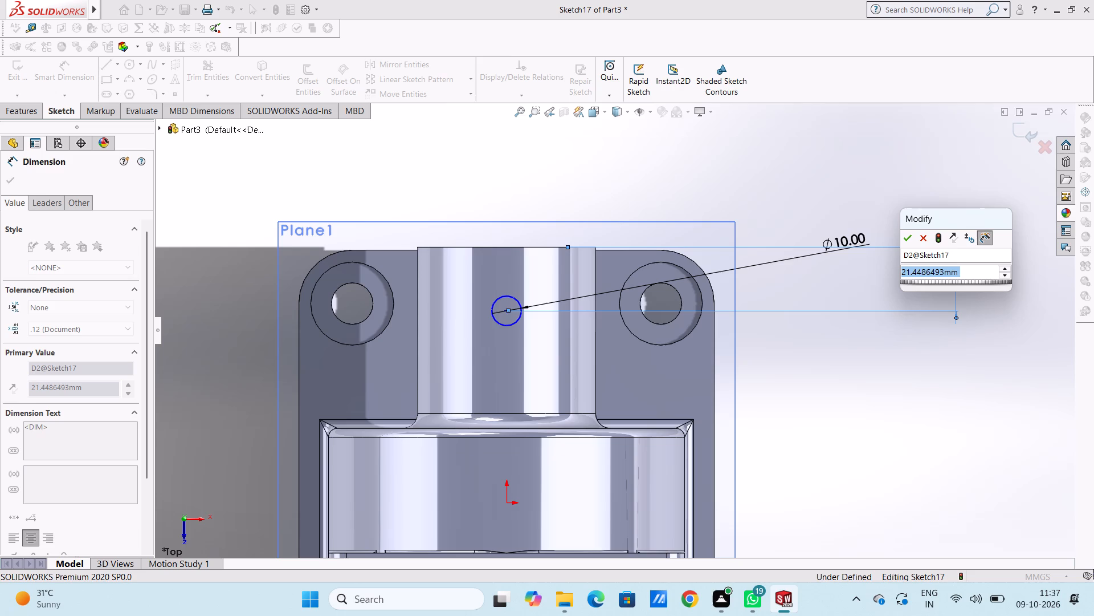
text(32)
key(Return)
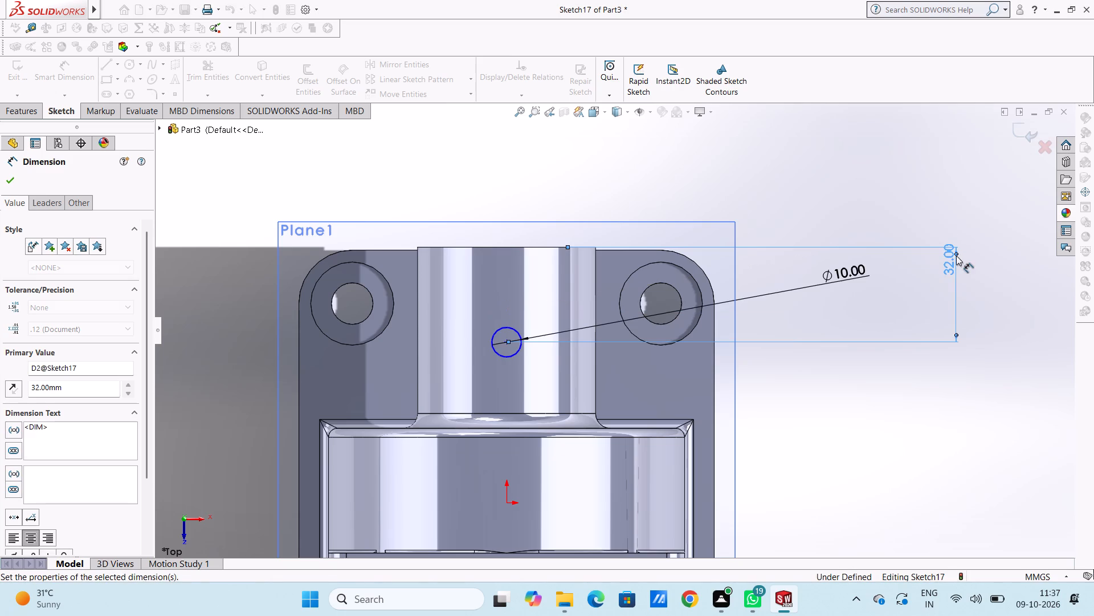
click(926, 458)
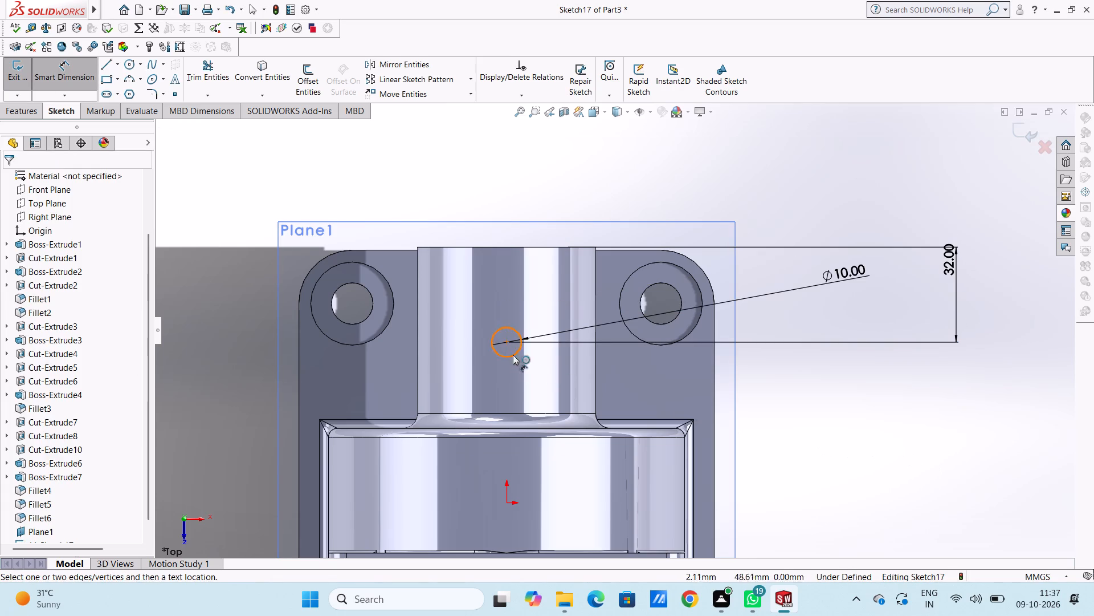
Dimension the circle's centre at 30 mm horizontally from the tubular boss's side edge.
click(507, 345)
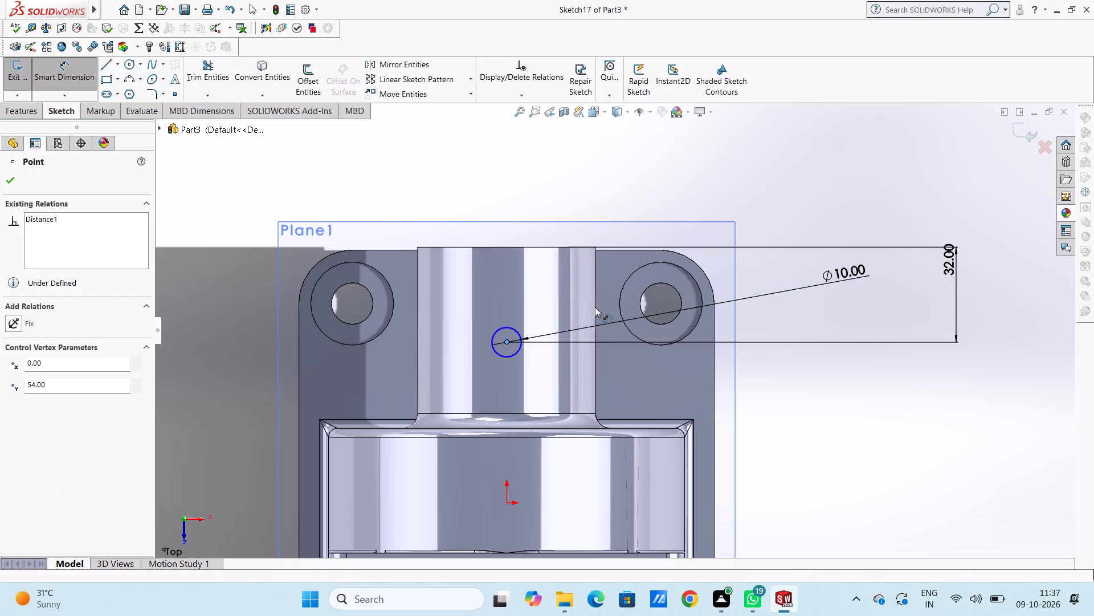
click(596, 308)
click(534, 177)
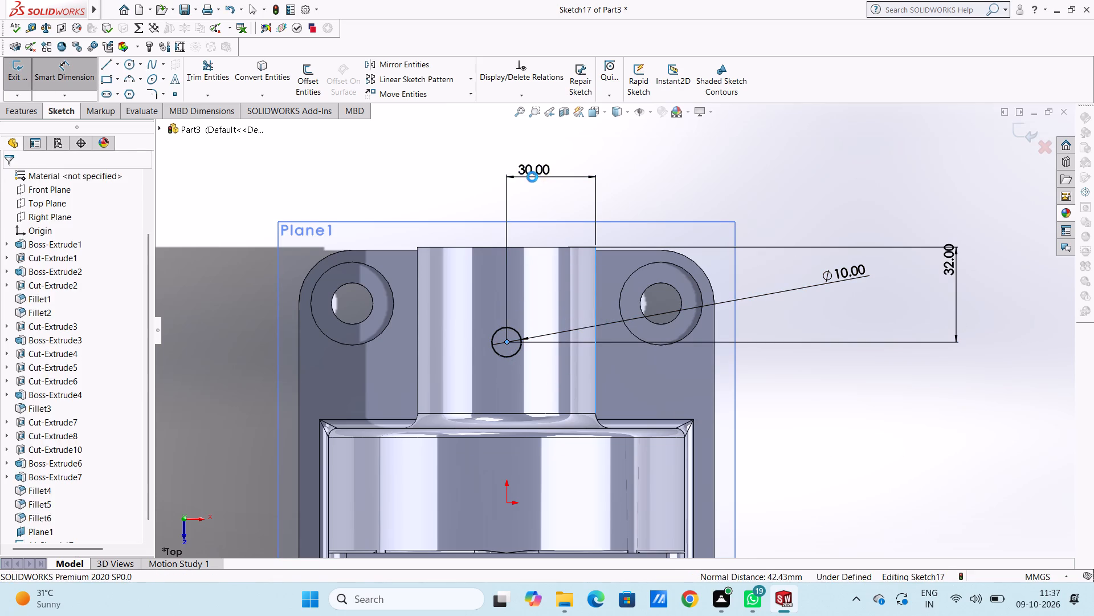
click(482, 162)
click(458, 175)
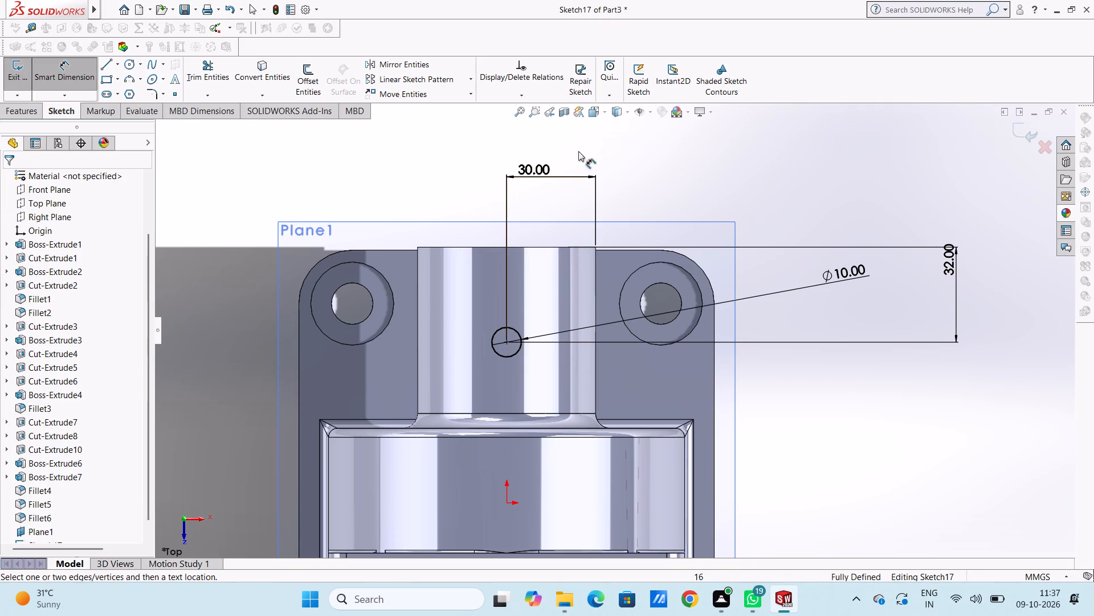
Cut-extrude the 10 mm circle with a blind depth of 30 mm into the tubular boss.
middle_drag(629, 142, 597, 266)
scroll(596, 268, up, 3)
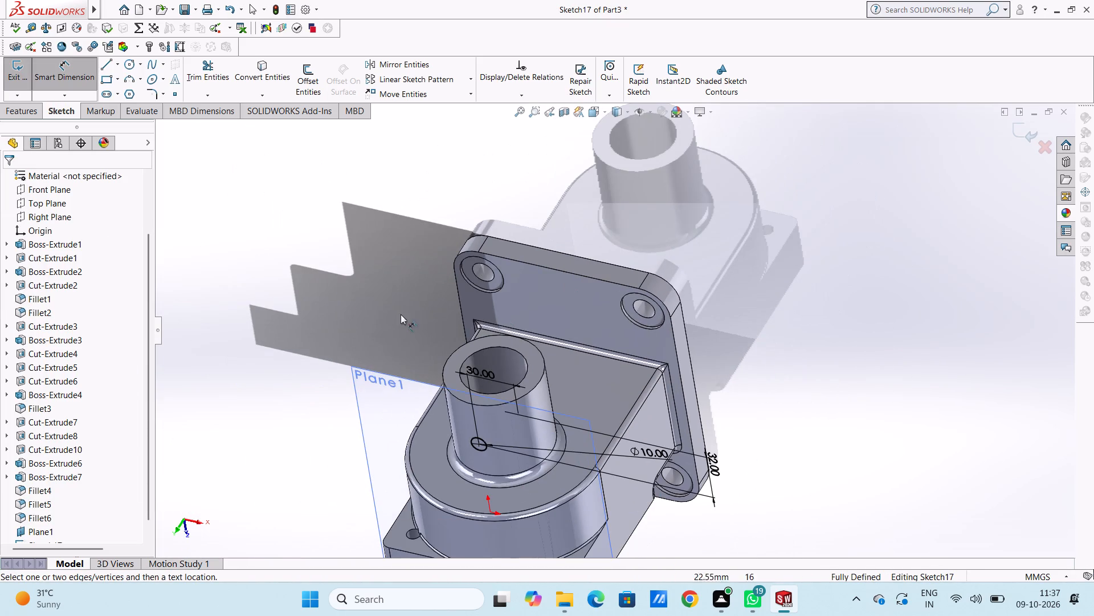
click(79, 56)
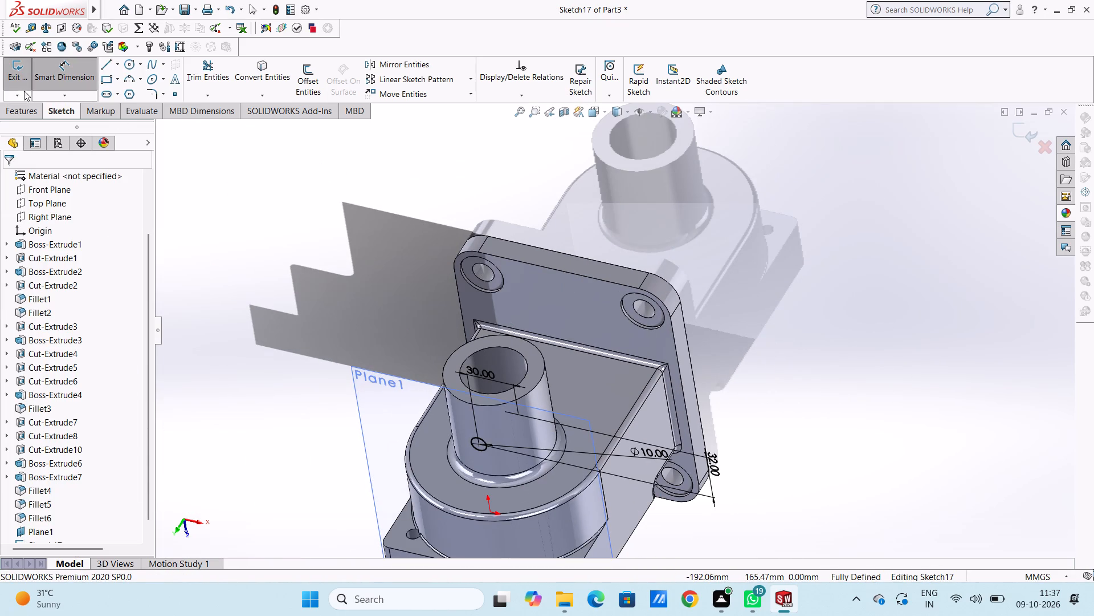
click(42, 78)
click(37, 110)
click(182, 79)
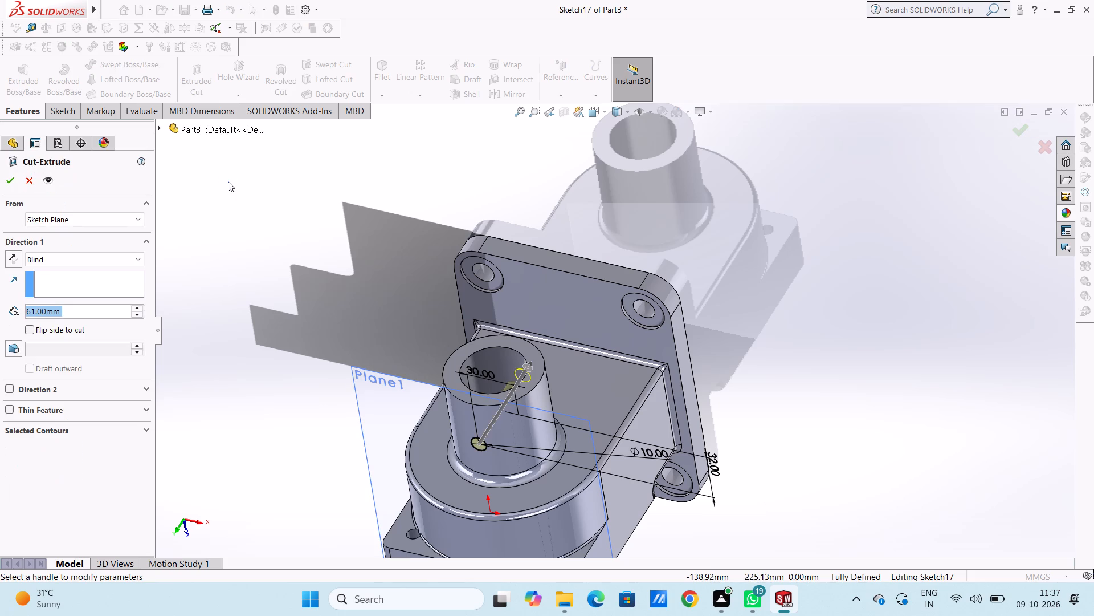
text(30)
key(Return)
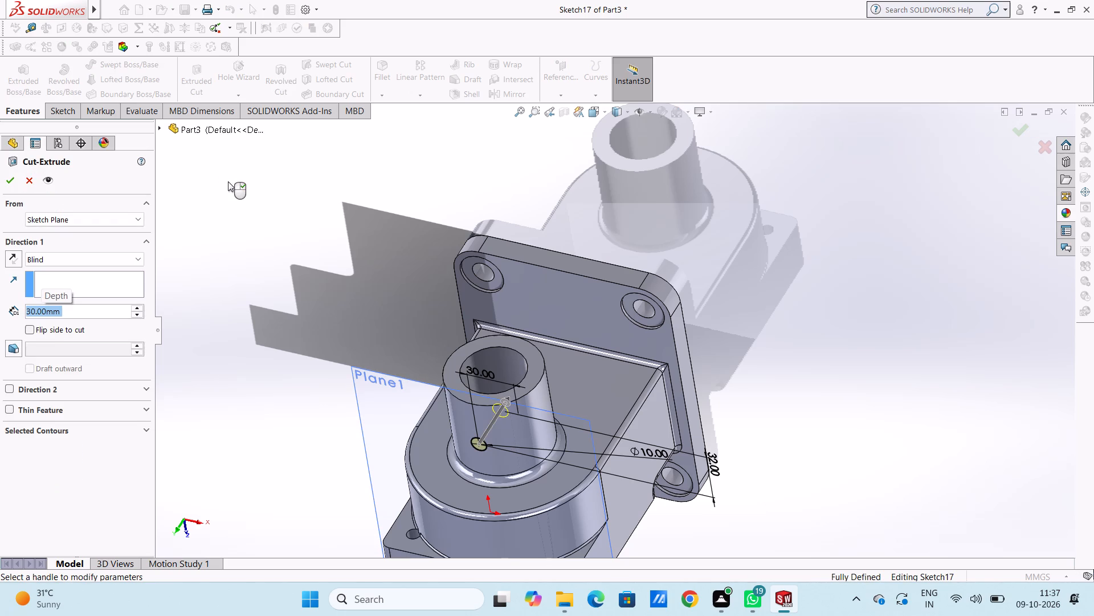
middle_drag(294, 208, 311, 360)
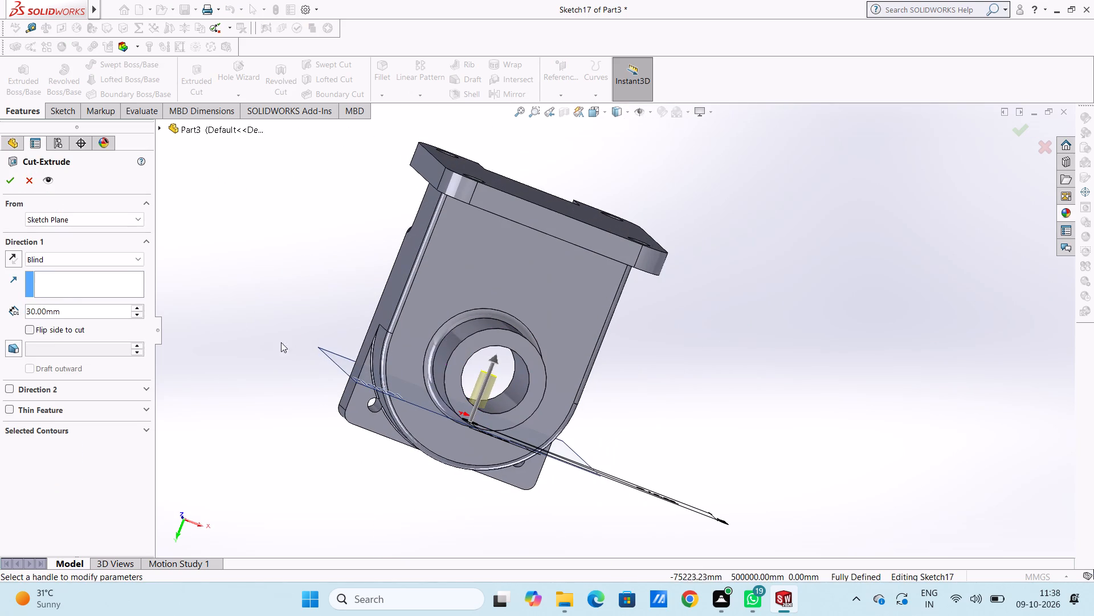
click(11, 181)
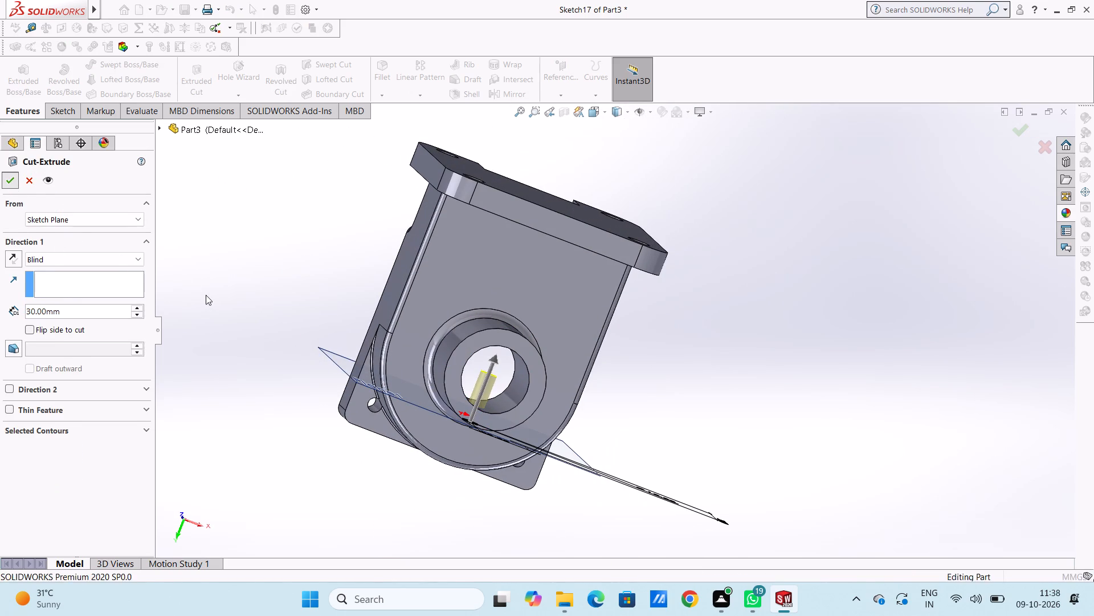
click(213, 309)
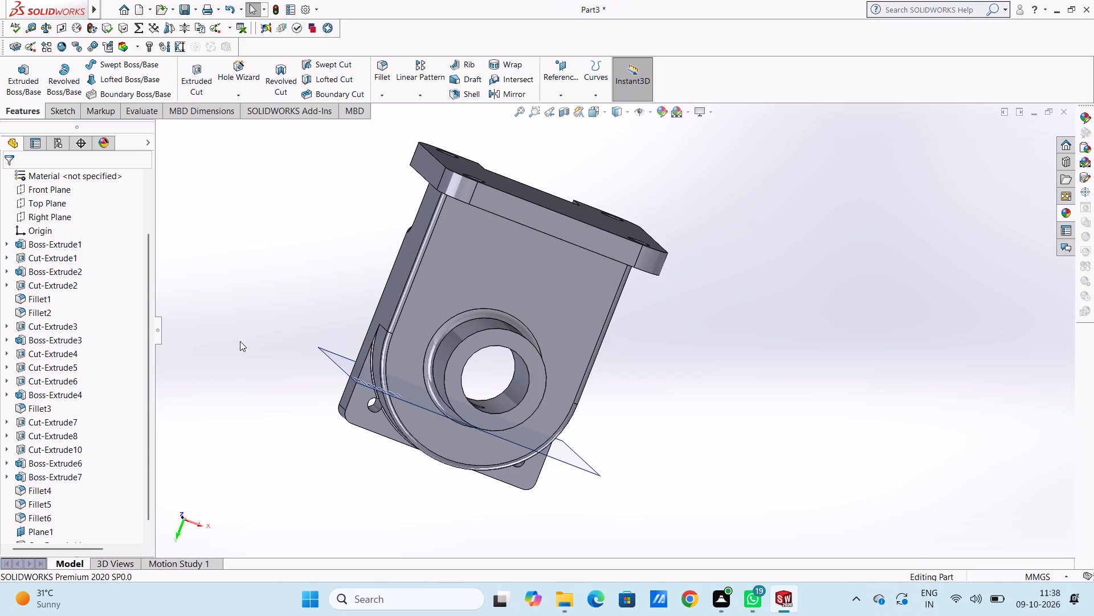
Open a sketch on the offset plane and draw two circles centred on the new hole, about 10 mm and 18 mm in diameter.
key(ctrl+5)
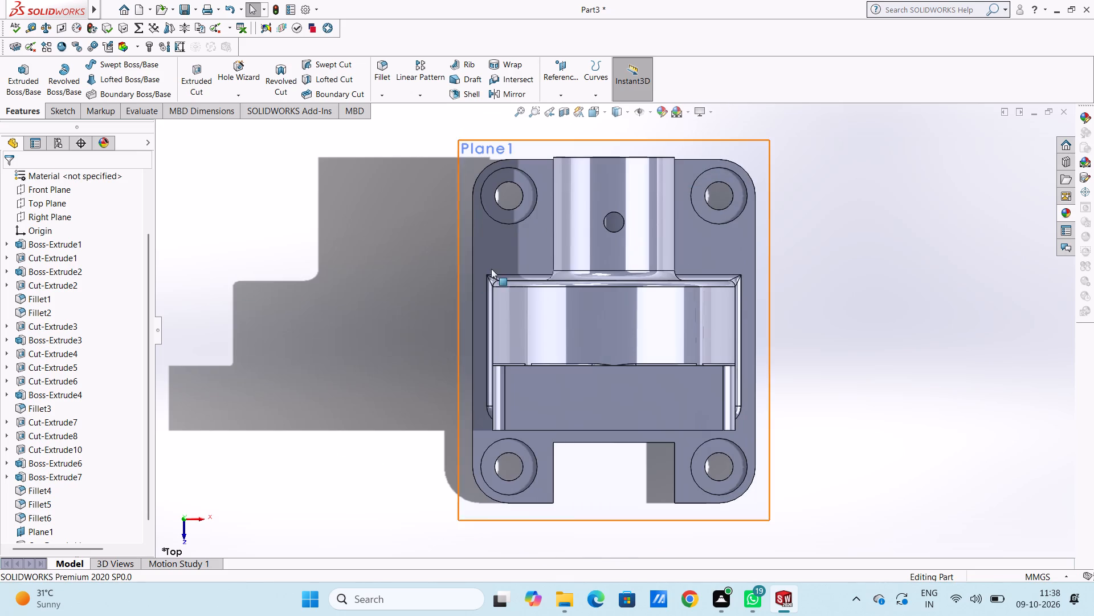
scroll(597, 229, up, 2)
scroll(692, 216, down, 2)
click(717, 218)
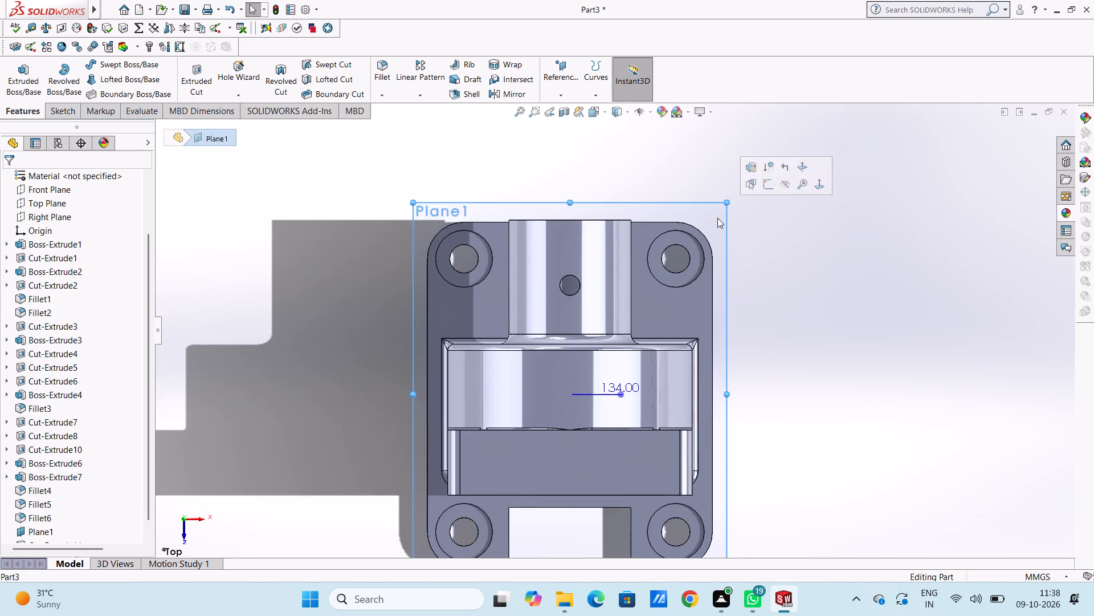
drag(766, 187, 760, 189)
click(598, 187)
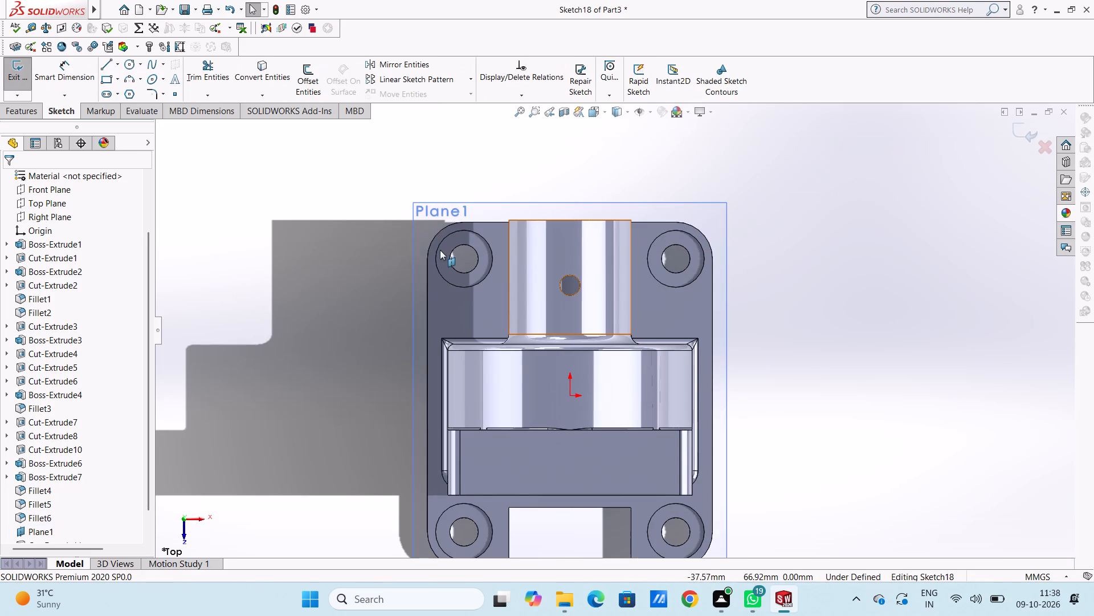
click(132, 64)
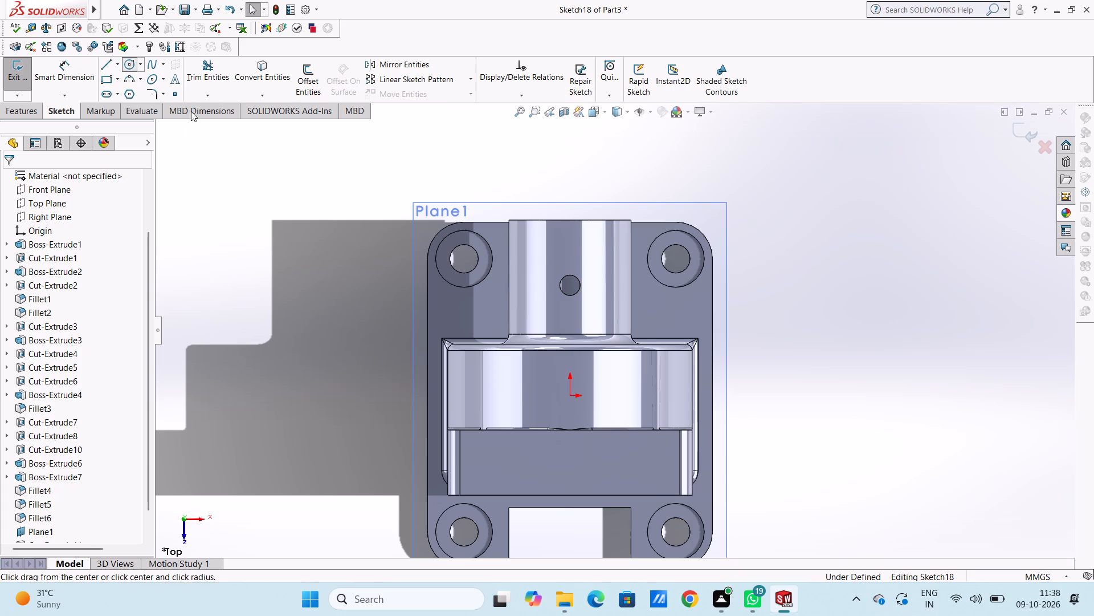
scroll(596, 302, down, 5)
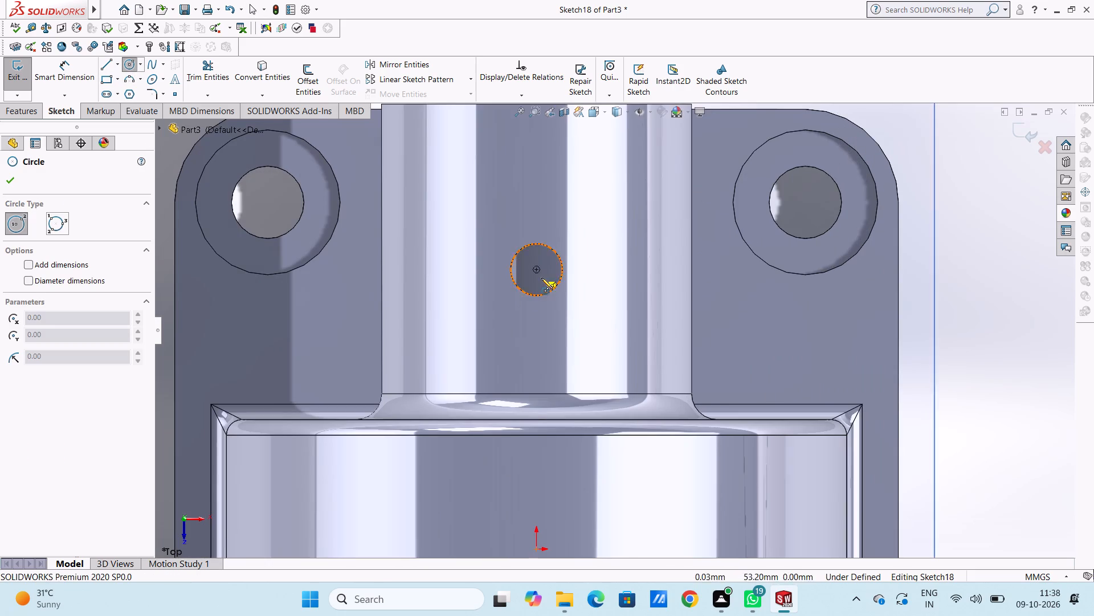
click(536, 268)
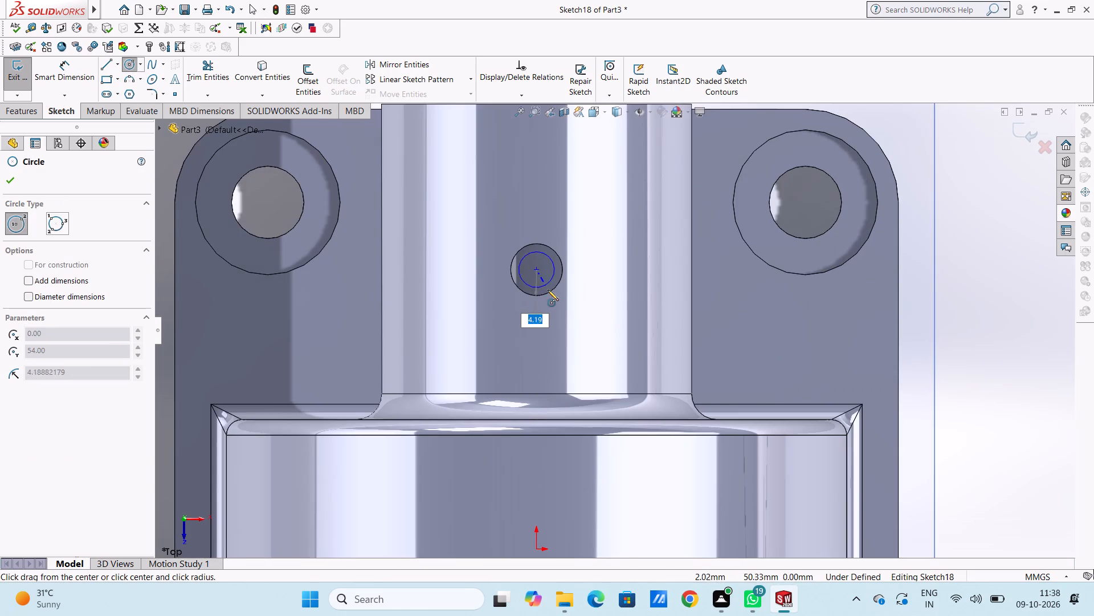
click(549, 291)
click(537, 269)
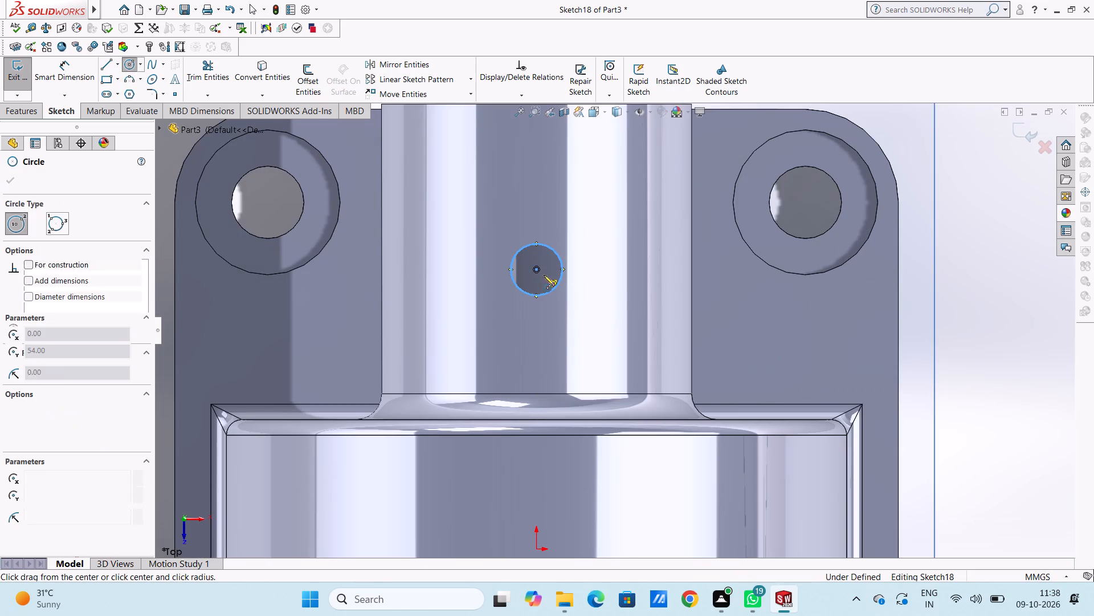
click(574, 298)
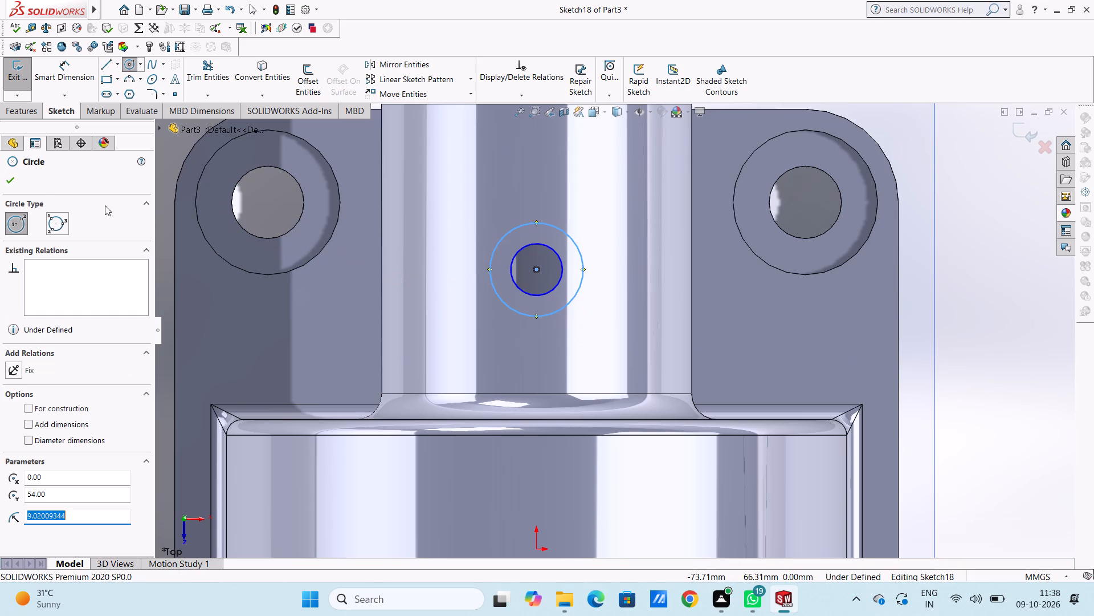
click(11, 186)
Dimension the inner circle's diameter at 10 mm.
click(87, 76)
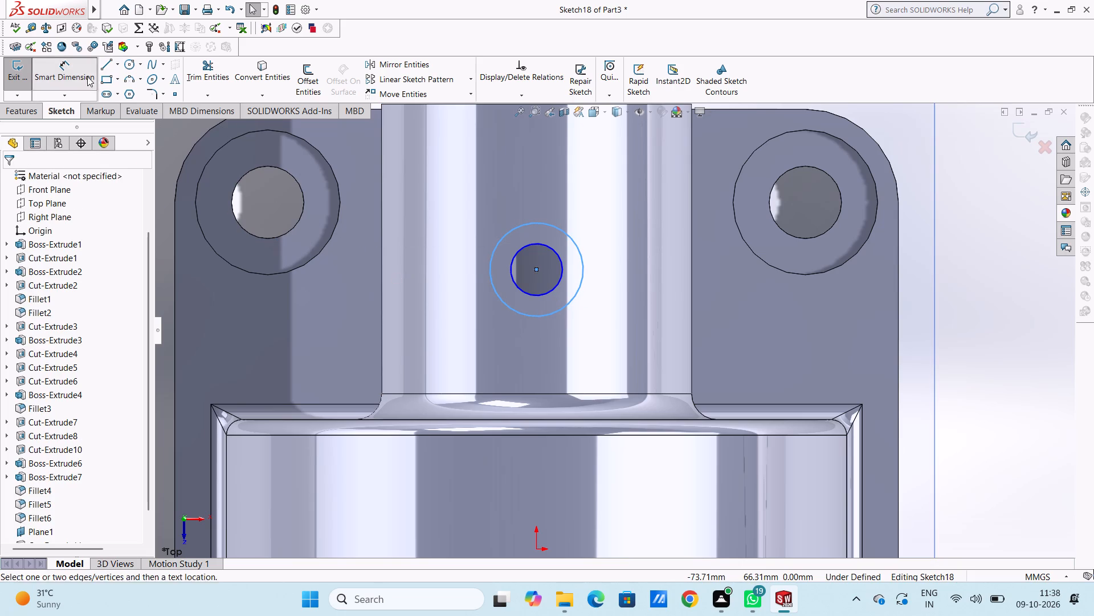
scroll(399, 208, up, 5)
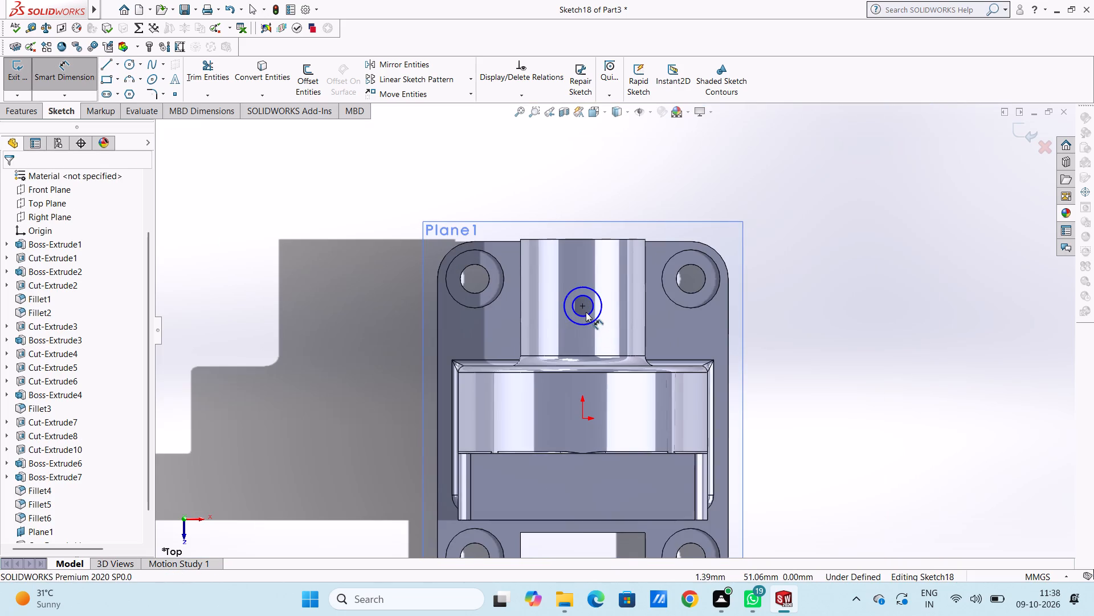
click(587, 313)
click(838, 390)
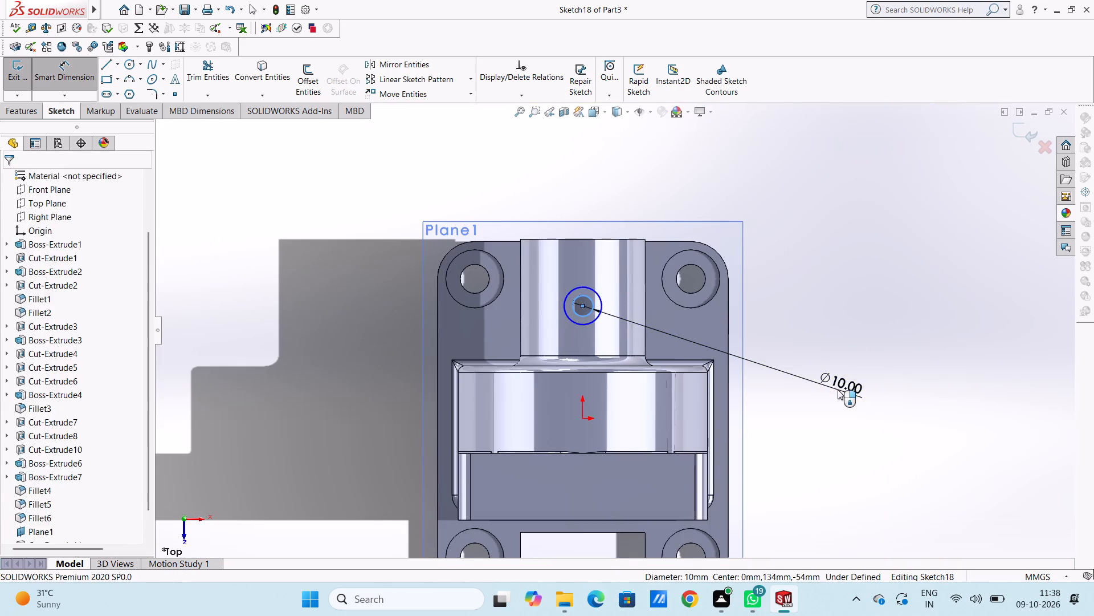
click(789, 374)
click(795, 329)
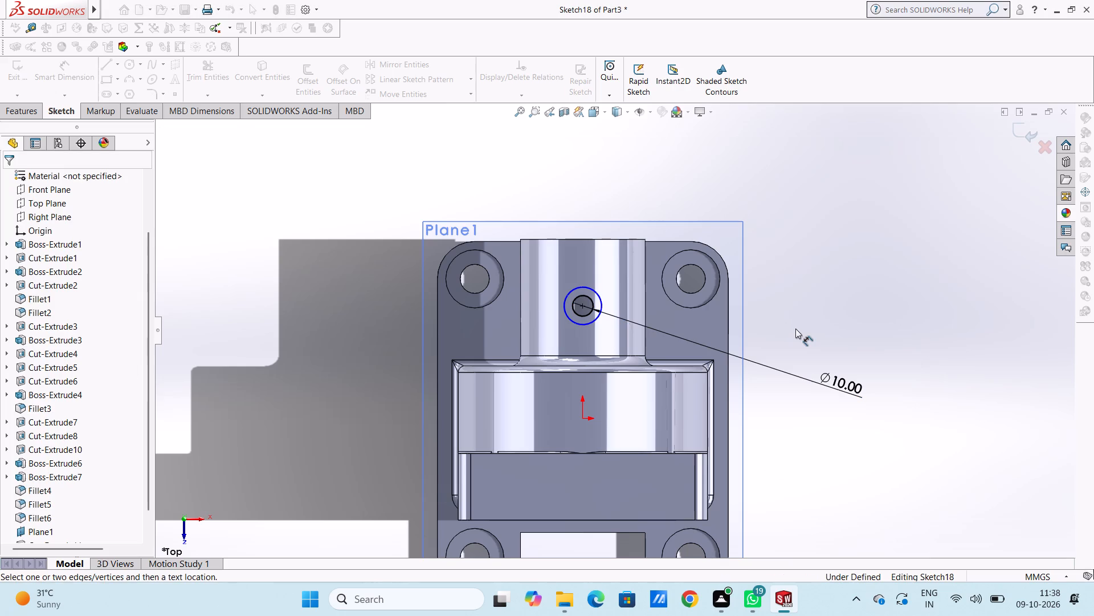
Dimension the outer circle's diameter at 22 mm.
click(592, 326)
click(270, 426)
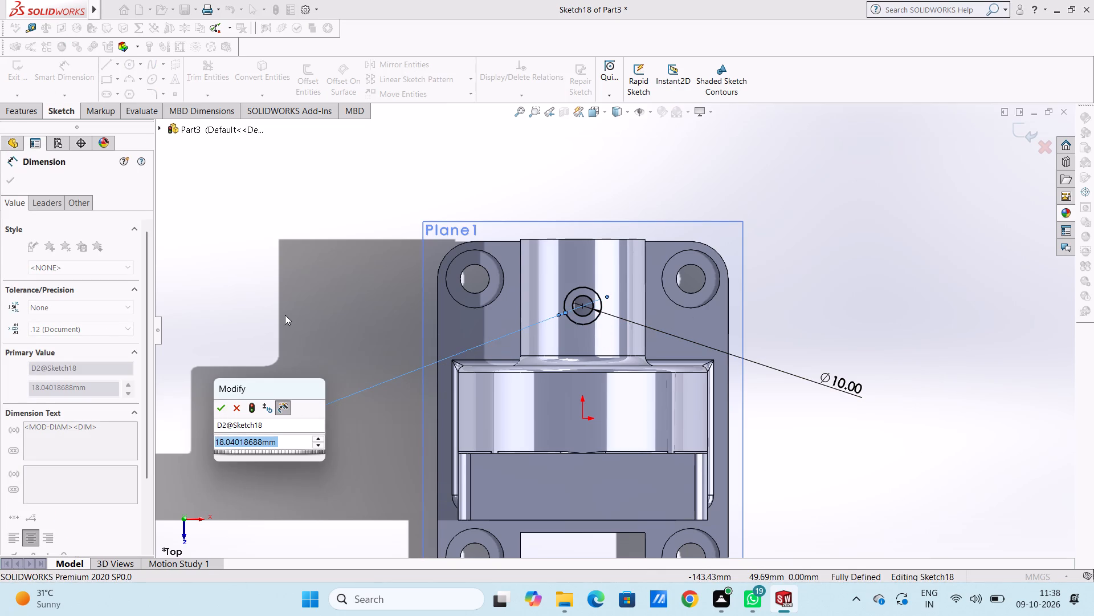
text(22)
key(Return)
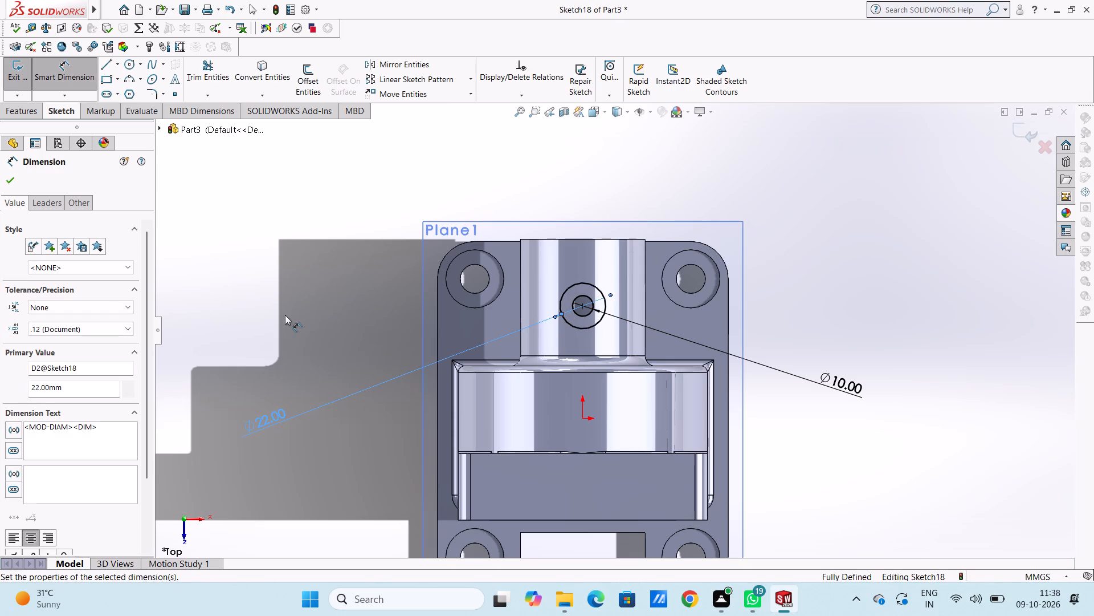
click(307, 299)
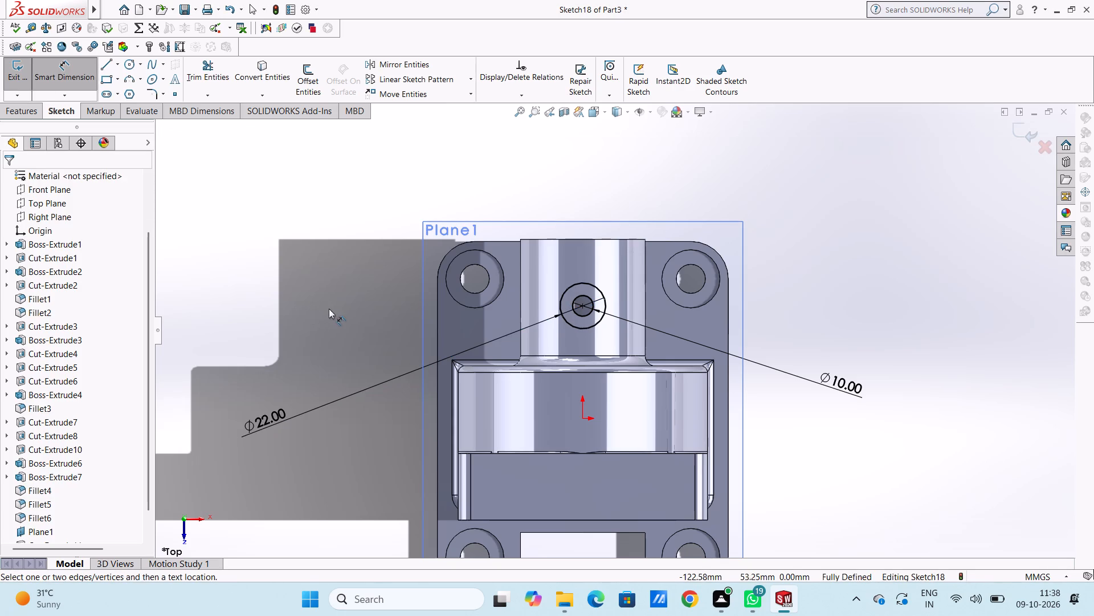
Extrude the ring between the two circles 5 mm outward from the offset plane, merged with the tubular boss.
scroll(332, 310, up, 1)
middle_drag(332, 310, 314, 287)
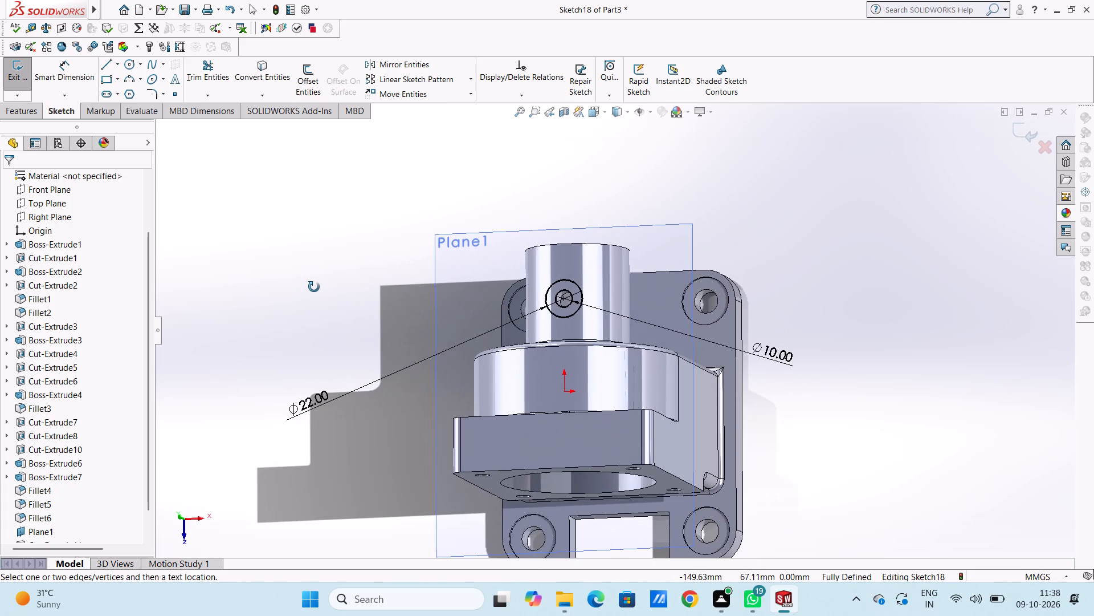
middle_drag(314, 287, 315, 287)
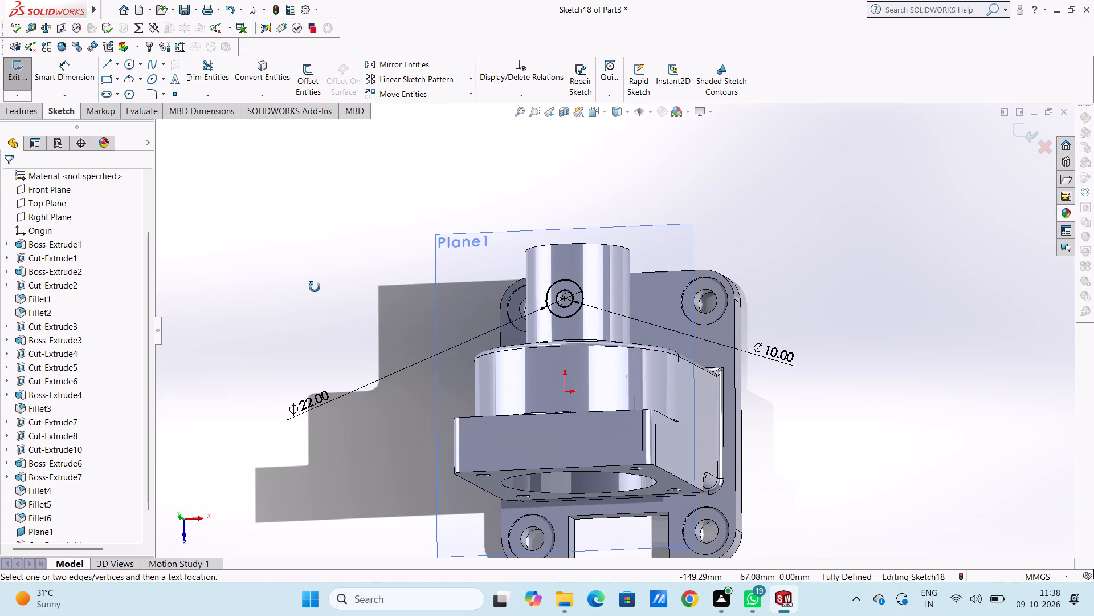
middle_drag(315, 287, 293, 275)
middle_click(292, 275)
middle_drag(291, 274, 275, 266)
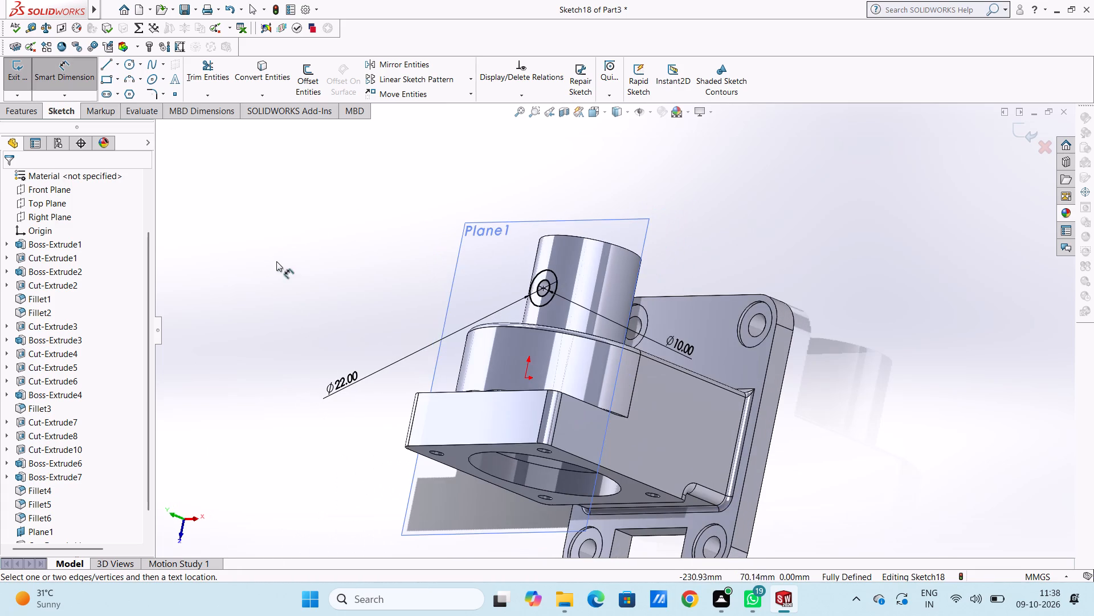
middle_drag(488, 181, 467, 185)
click(65, 77)
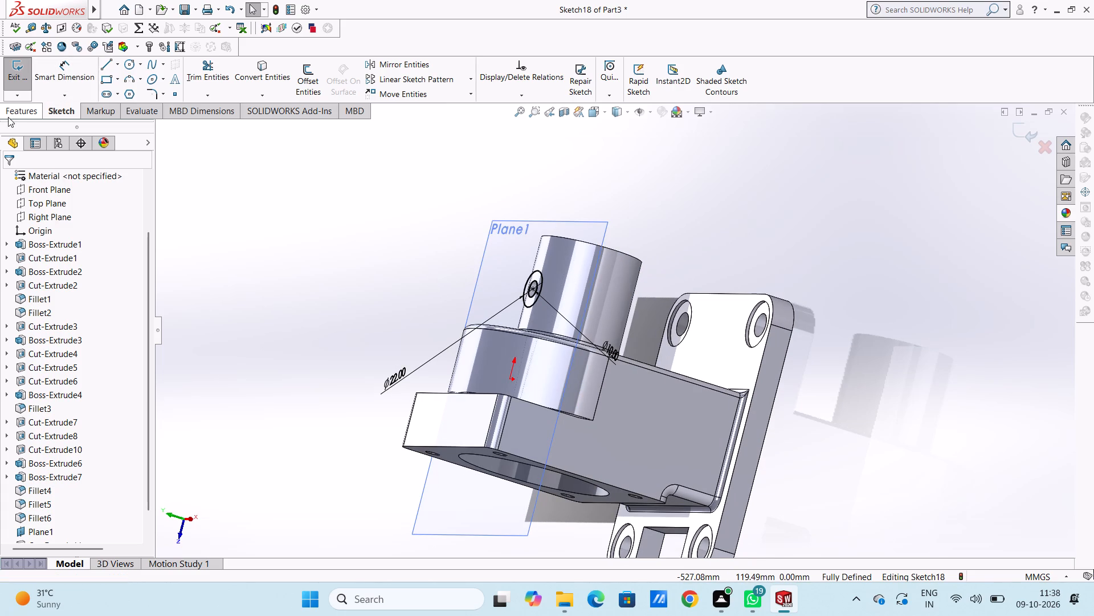
click(13, 110)
click(22, 81)
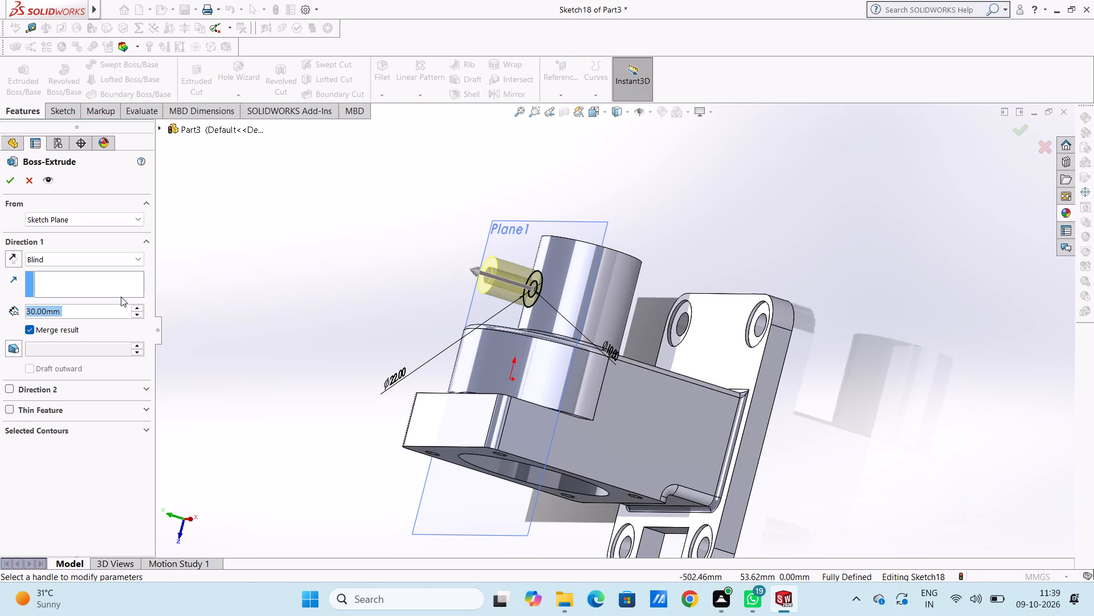
key(5)
key(Return)
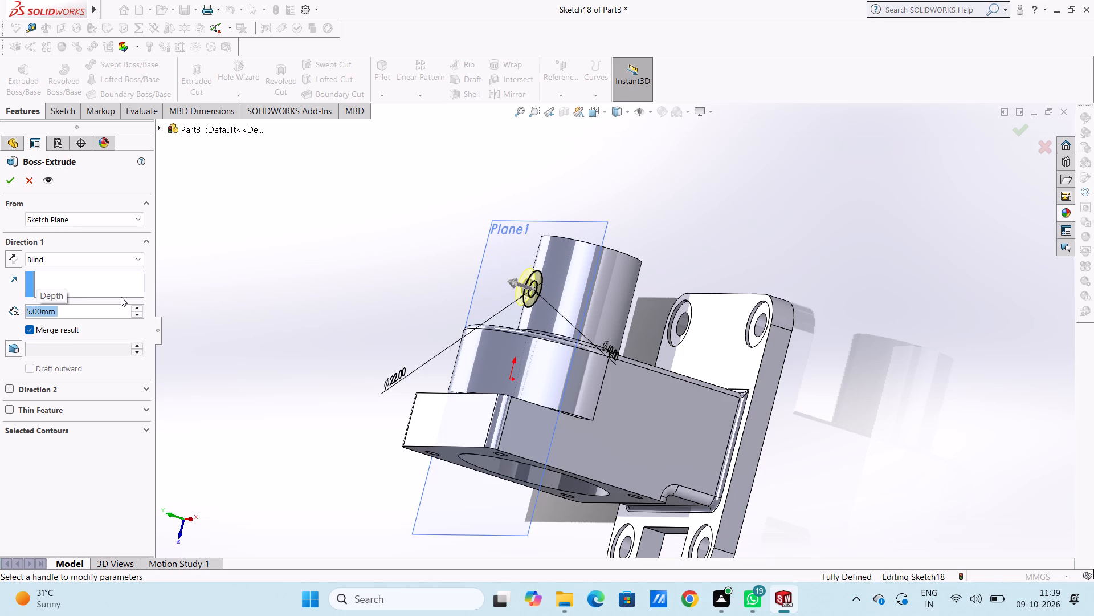
click(11, 185)
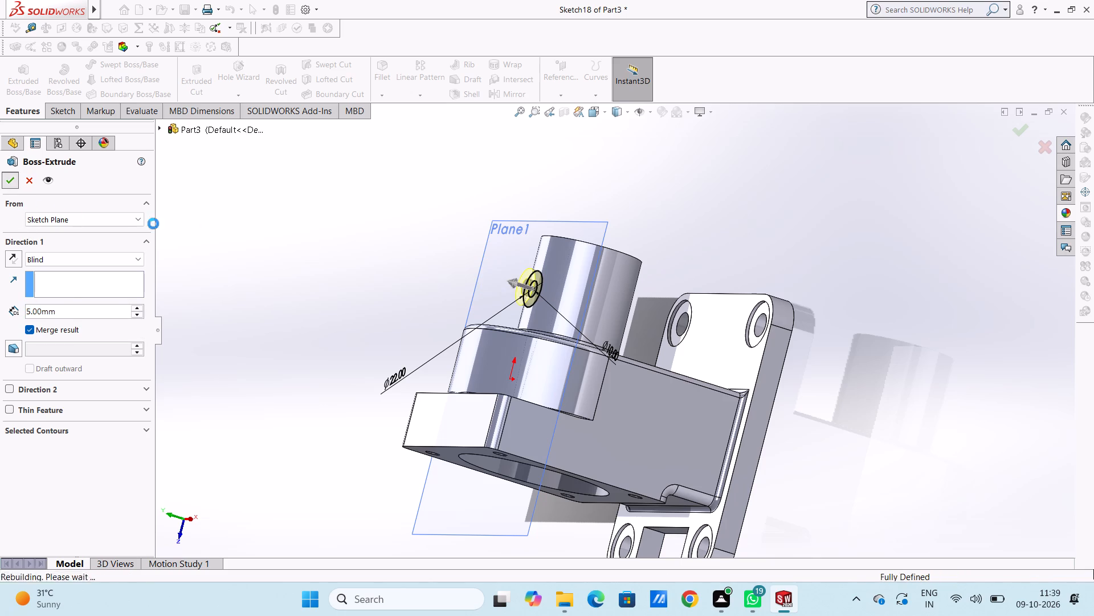
click(242, 237)
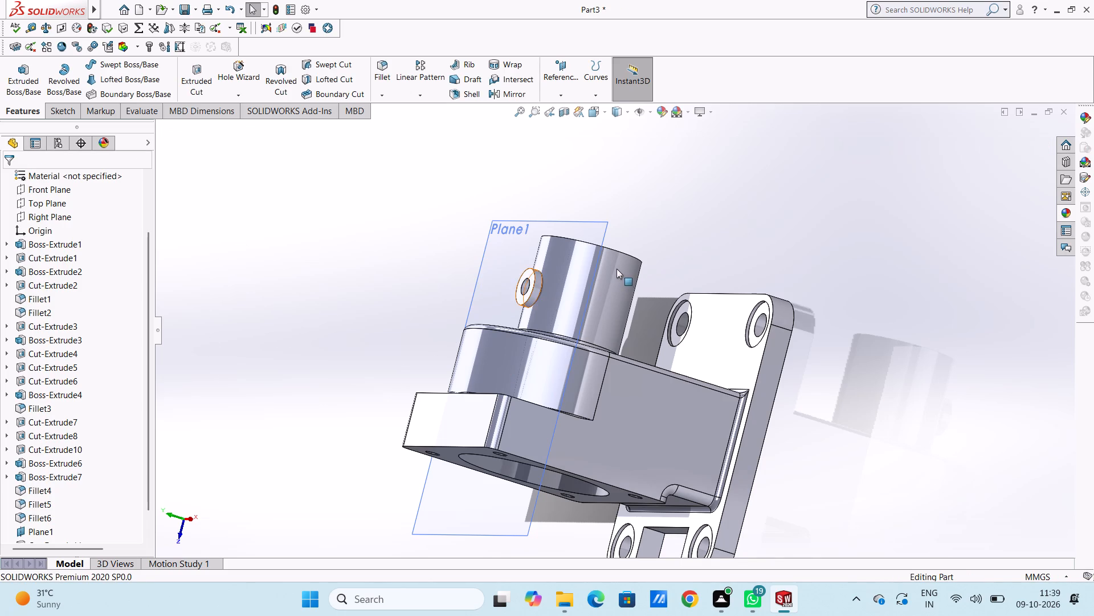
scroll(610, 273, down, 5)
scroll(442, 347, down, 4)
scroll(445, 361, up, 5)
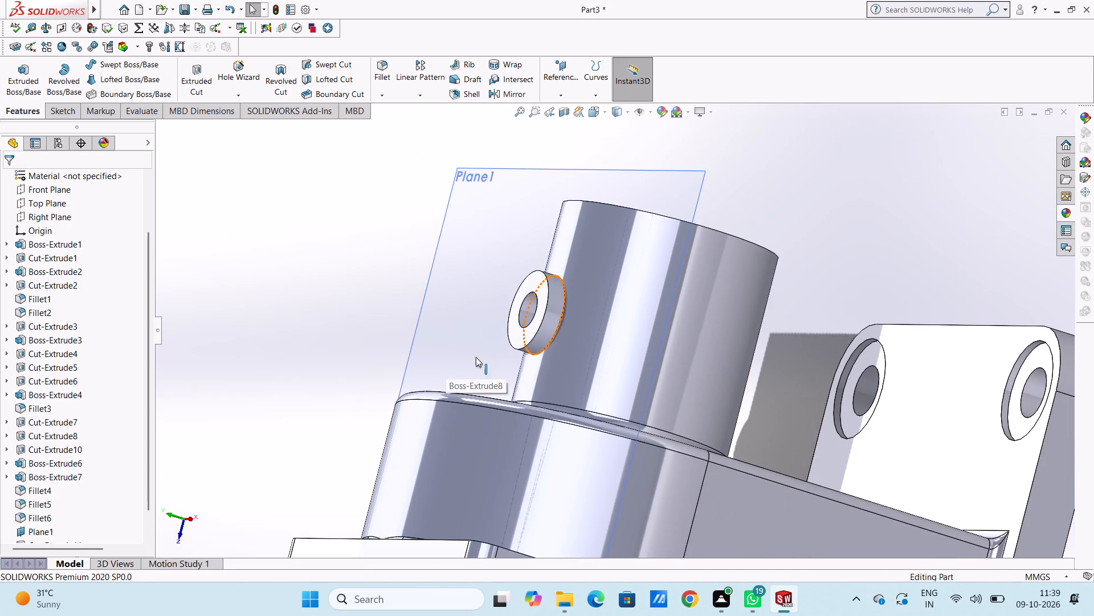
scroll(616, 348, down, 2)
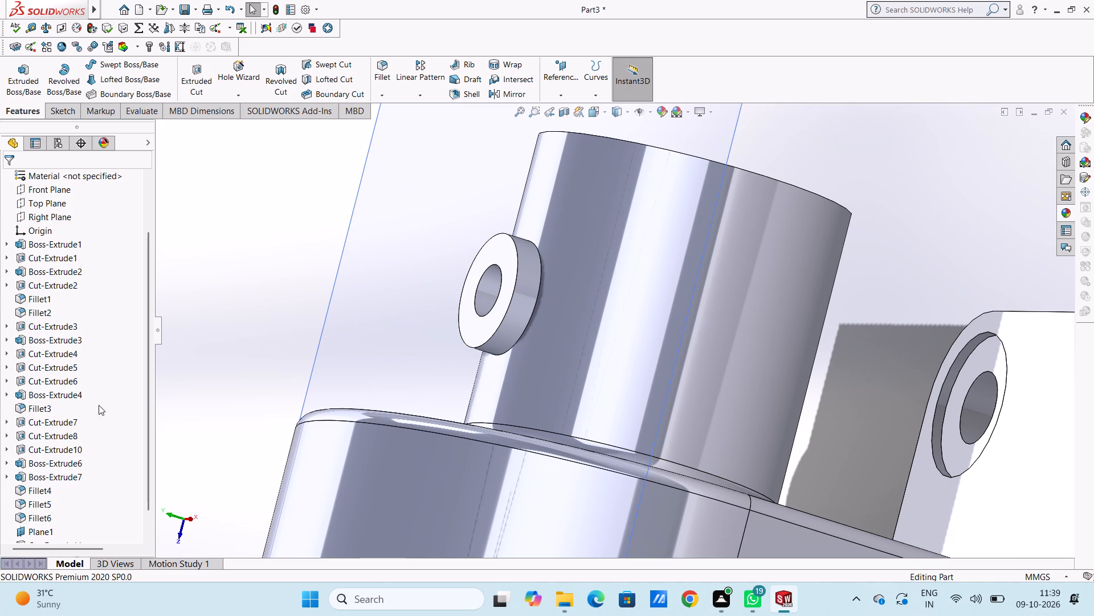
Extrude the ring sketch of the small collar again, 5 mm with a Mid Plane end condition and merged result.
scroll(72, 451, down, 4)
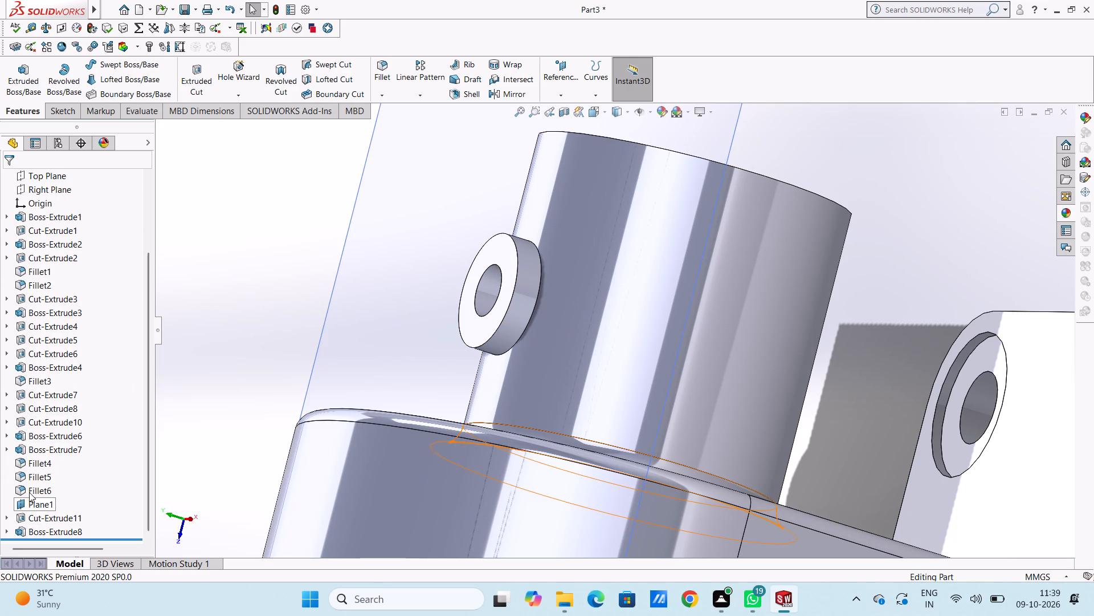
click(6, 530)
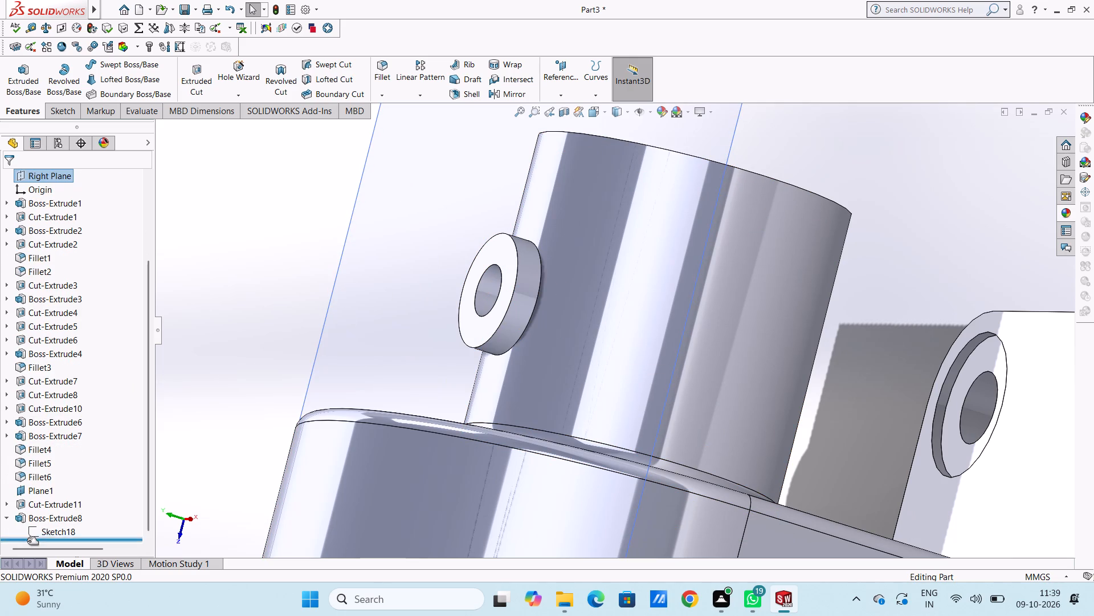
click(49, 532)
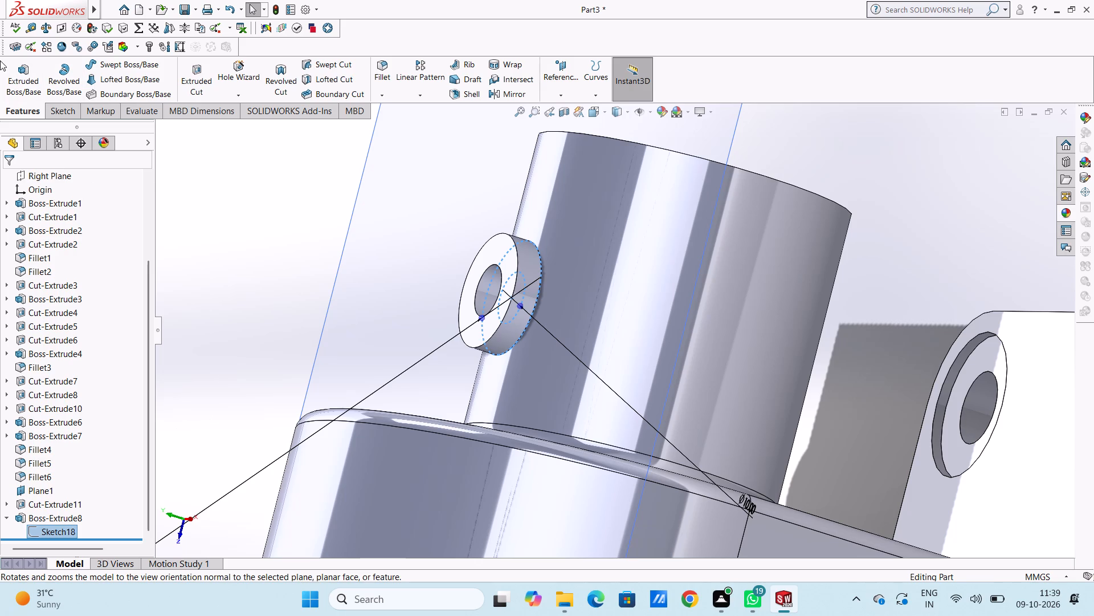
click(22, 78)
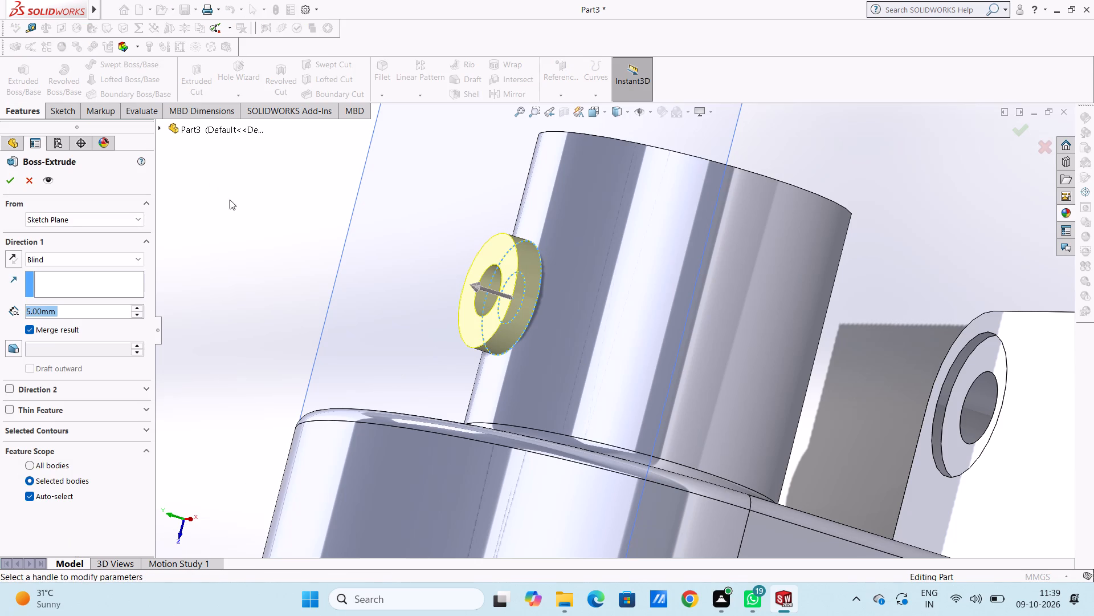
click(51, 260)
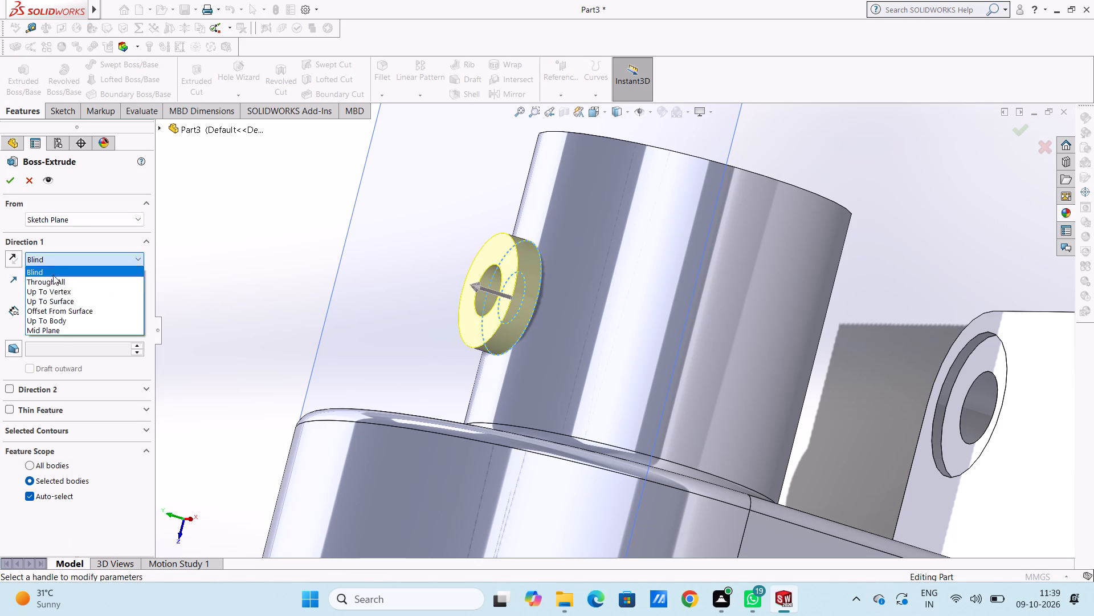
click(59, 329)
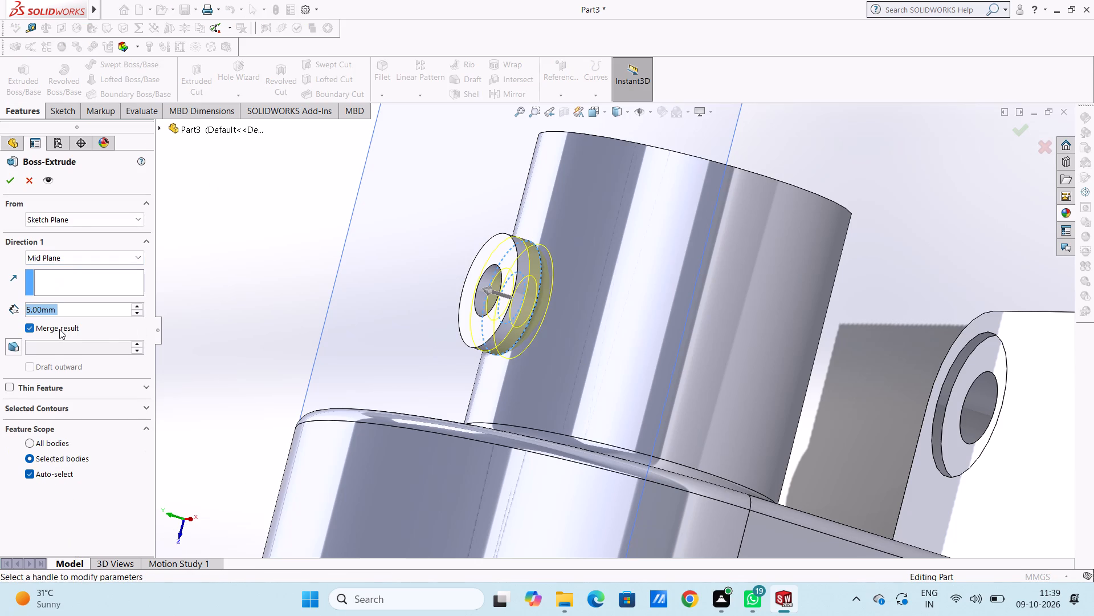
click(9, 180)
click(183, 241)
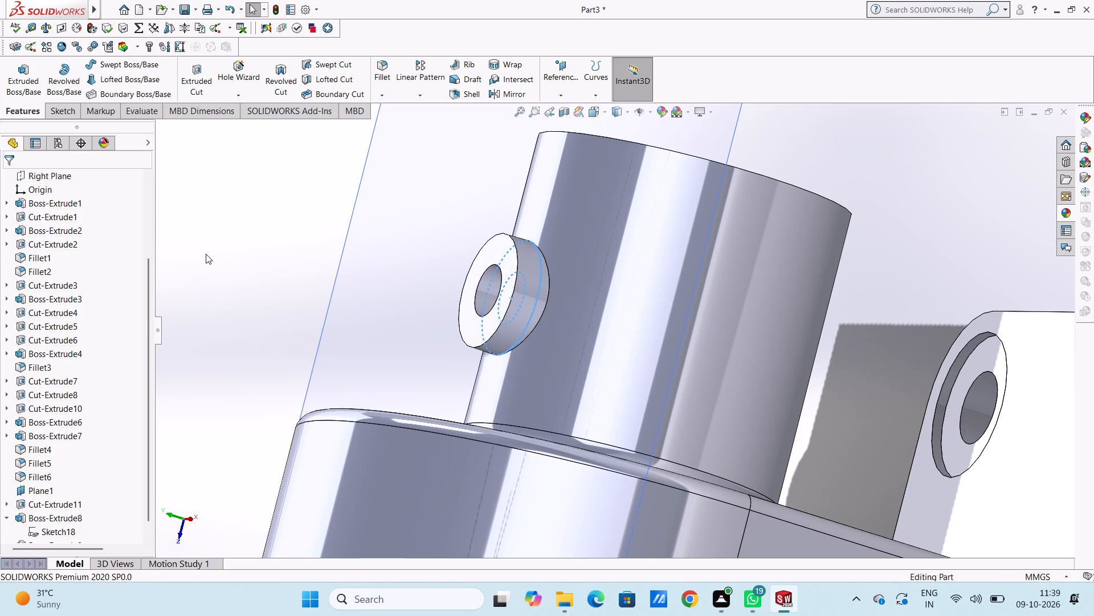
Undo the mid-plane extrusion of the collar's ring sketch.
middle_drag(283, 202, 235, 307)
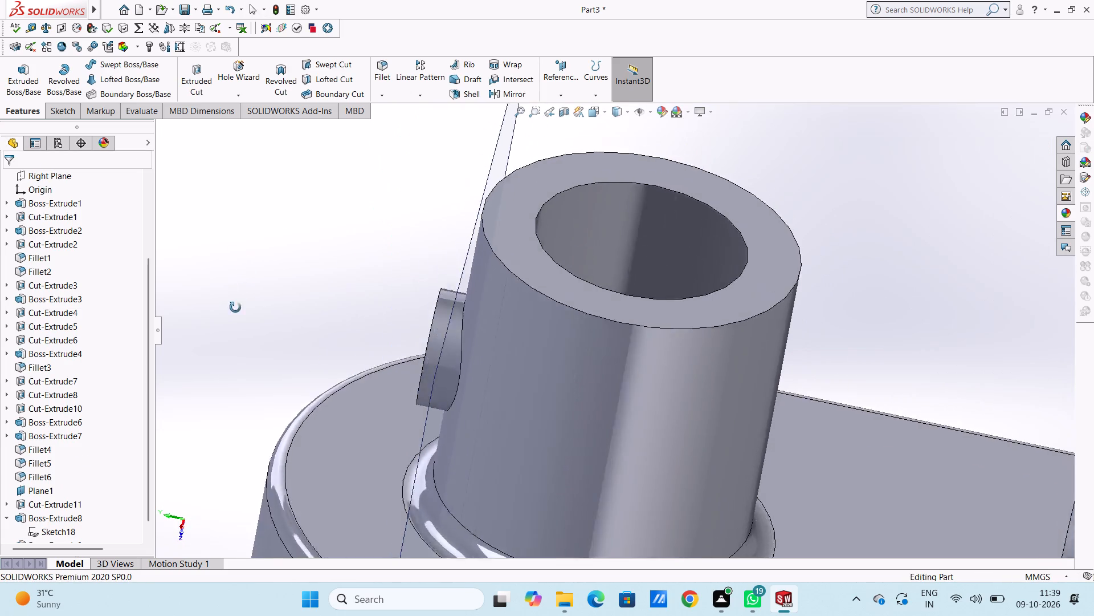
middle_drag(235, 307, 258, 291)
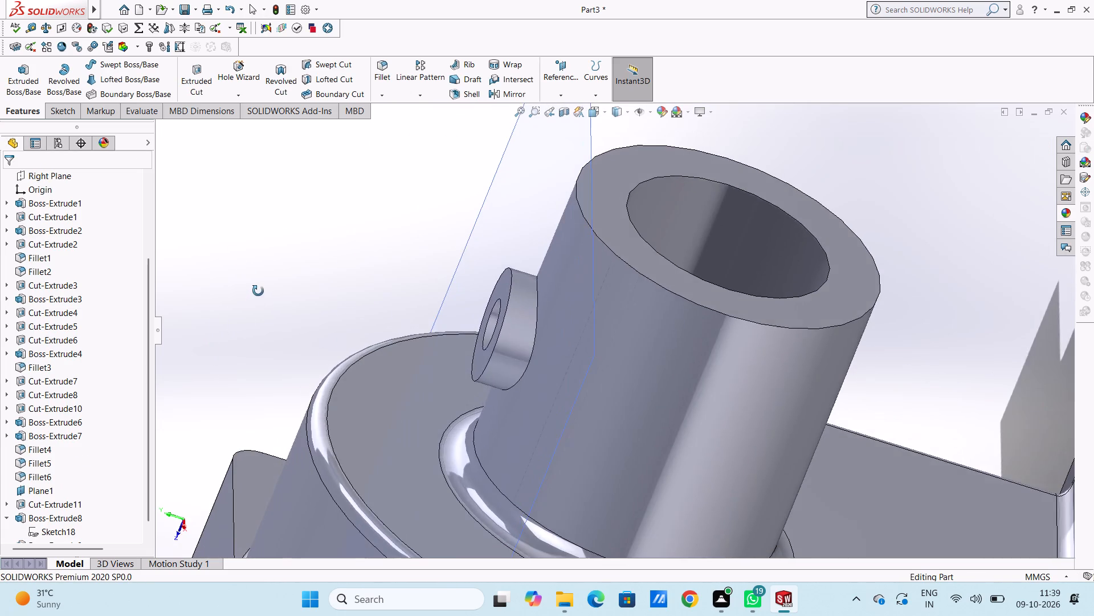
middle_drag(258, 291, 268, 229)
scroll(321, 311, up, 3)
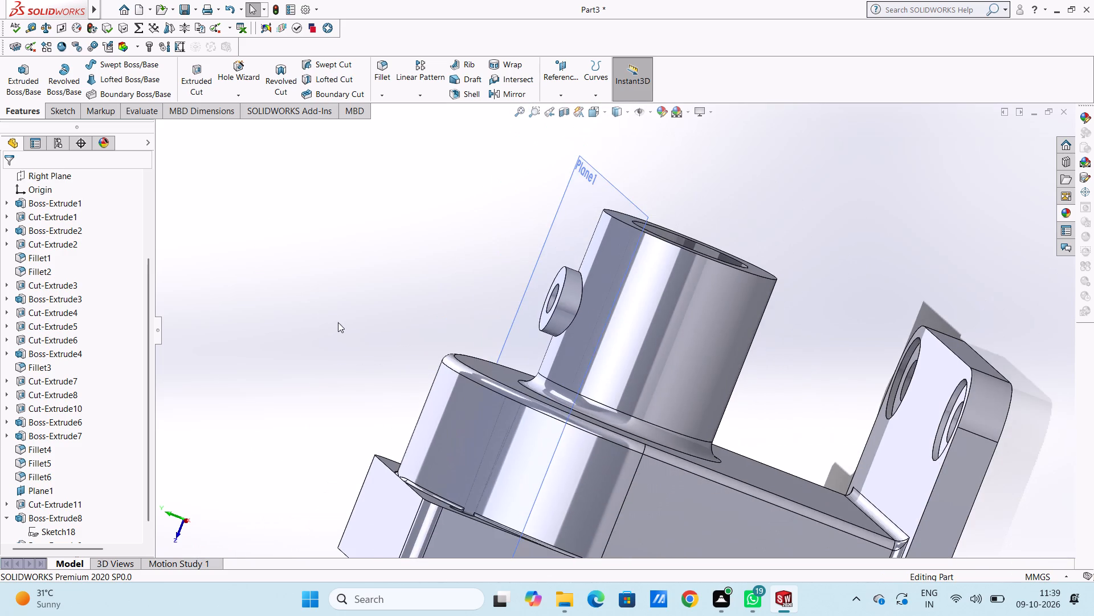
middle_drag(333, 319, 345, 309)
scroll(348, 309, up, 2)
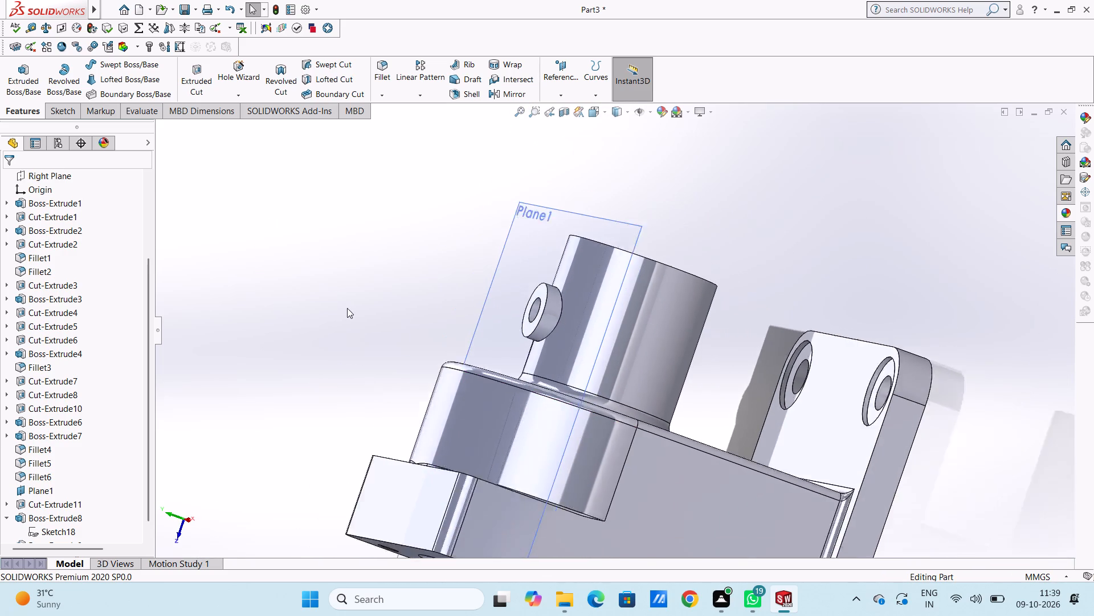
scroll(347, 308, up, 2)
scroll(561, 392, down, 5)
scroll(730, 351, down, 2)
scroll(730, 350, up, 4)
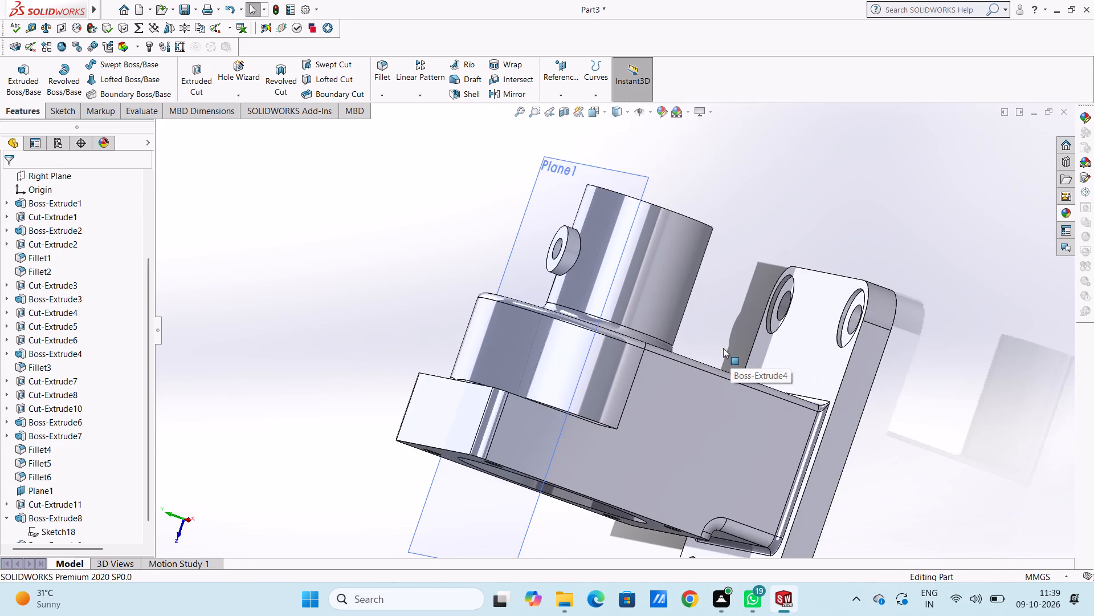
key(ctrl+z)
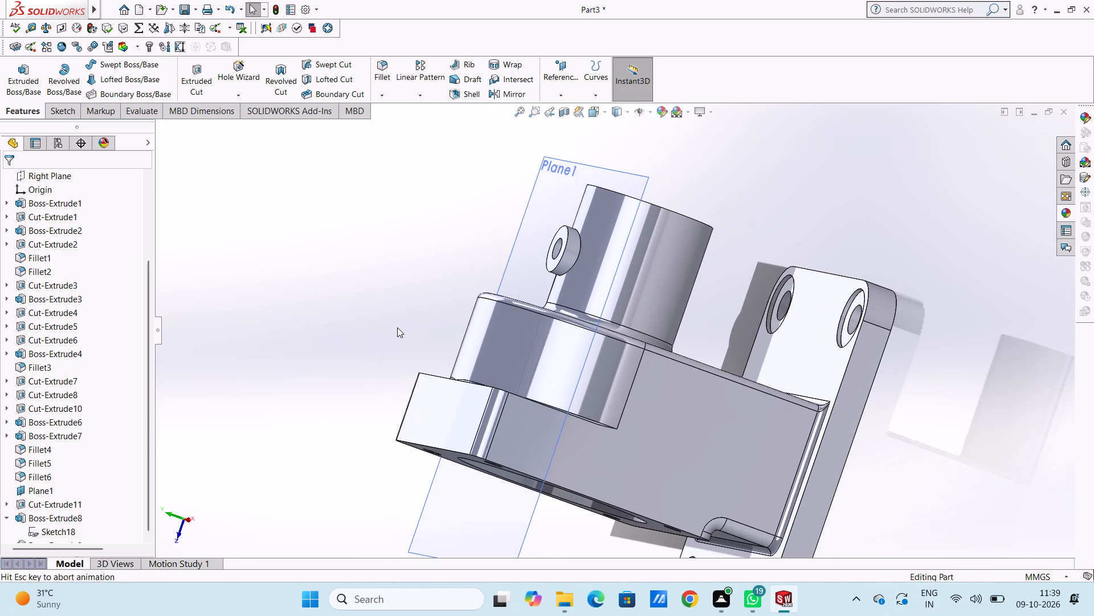
Extrude the collar's ring sketch 6 mm with a Mid Plane end condition, merged so it reaches into the tubular boss.
scroll(298, 319, up, 3)
scroll(442, 429, up, 3)
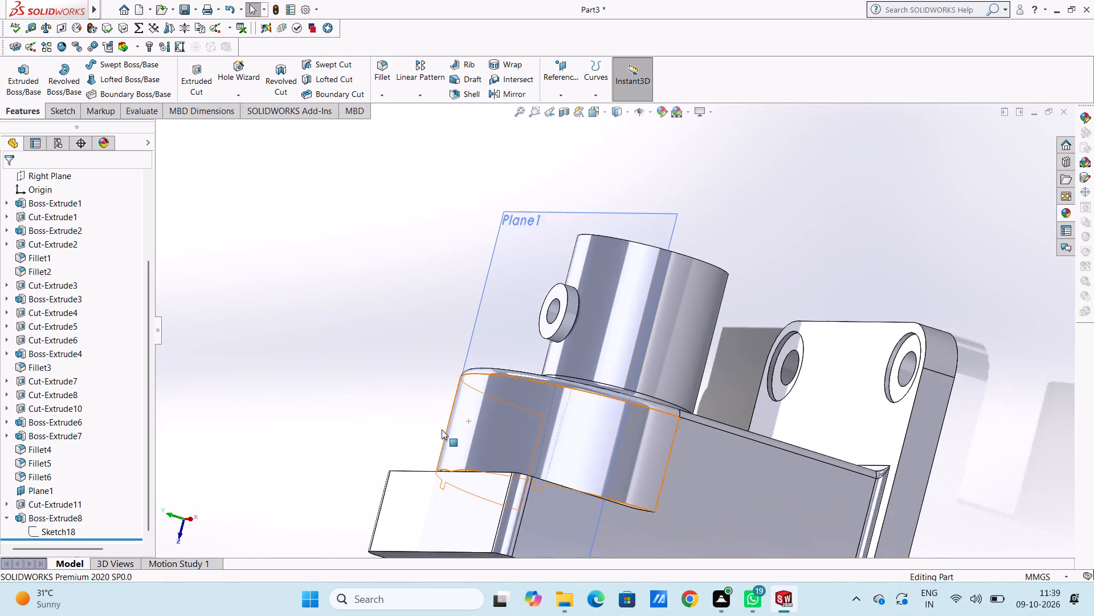
scroll(450, 442, down, 3)
middle_drag(512, 392, 505, 414)
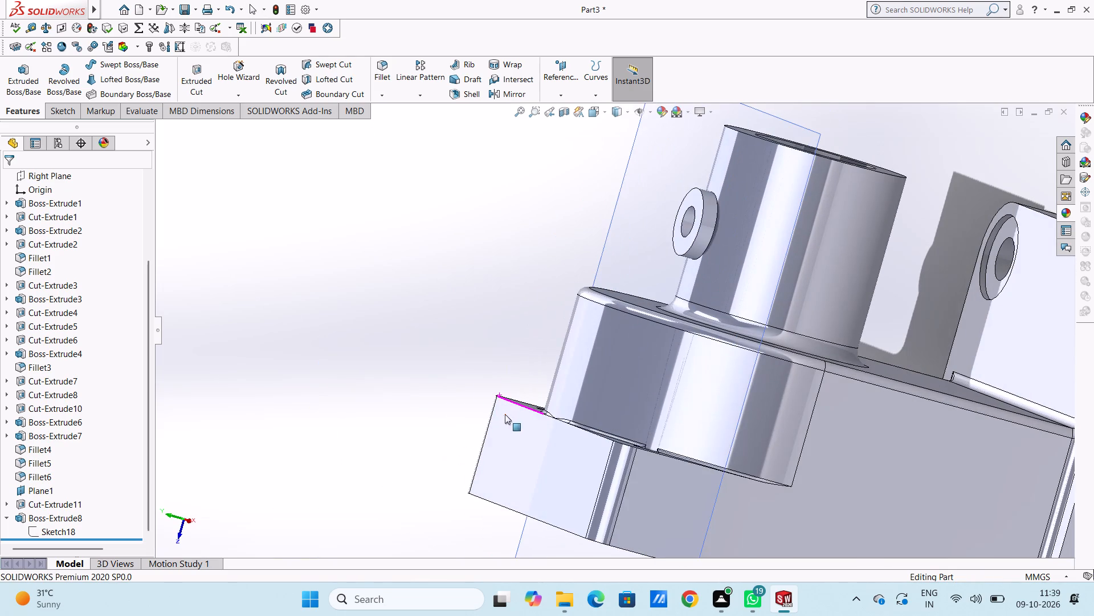
scroll(652, 363, up, 4)
scroll(784, 318, down, 5)
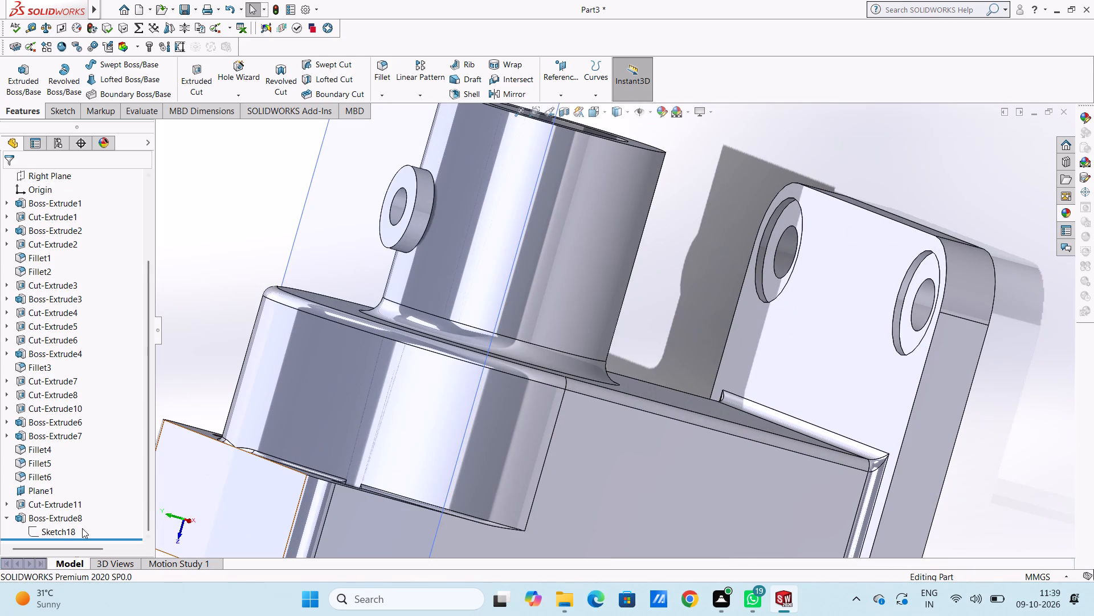
click(55, 530)
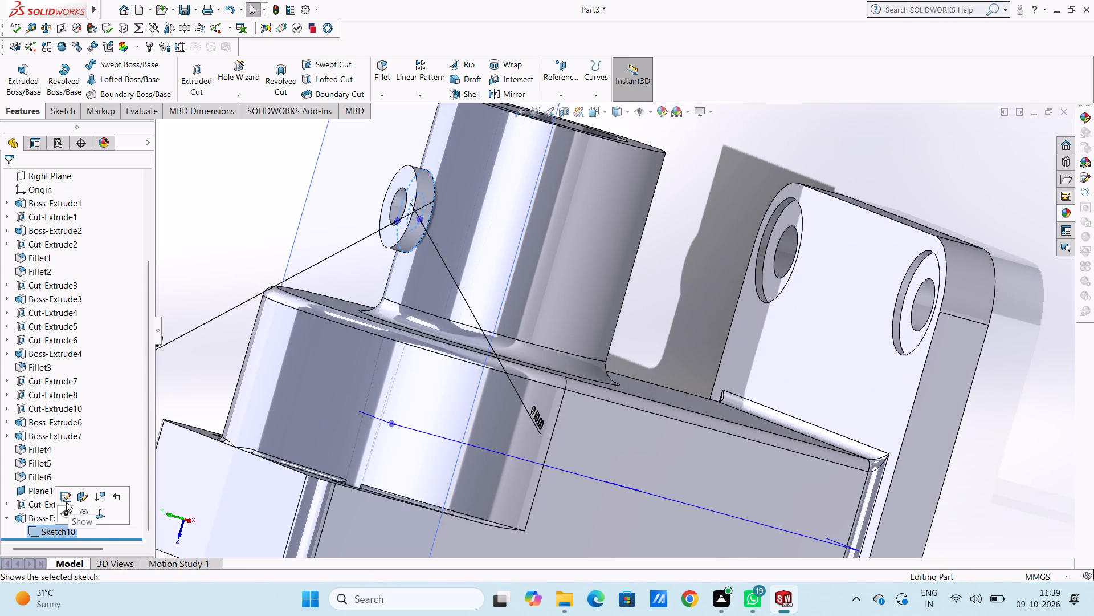
click(30, 78)
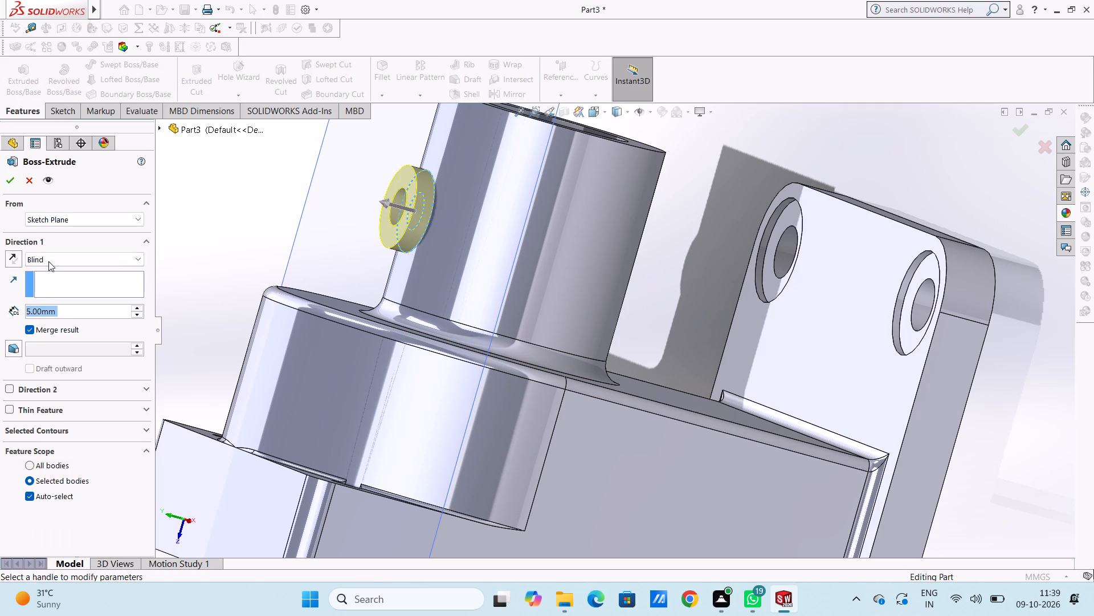
click(49, 260)
click(81, 329)
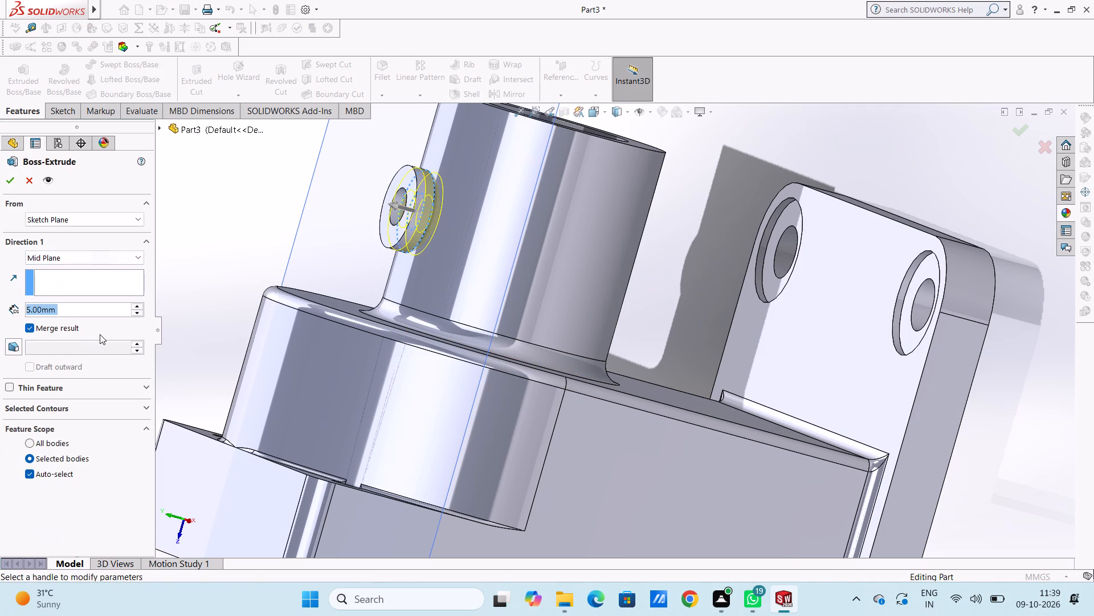
key(6)
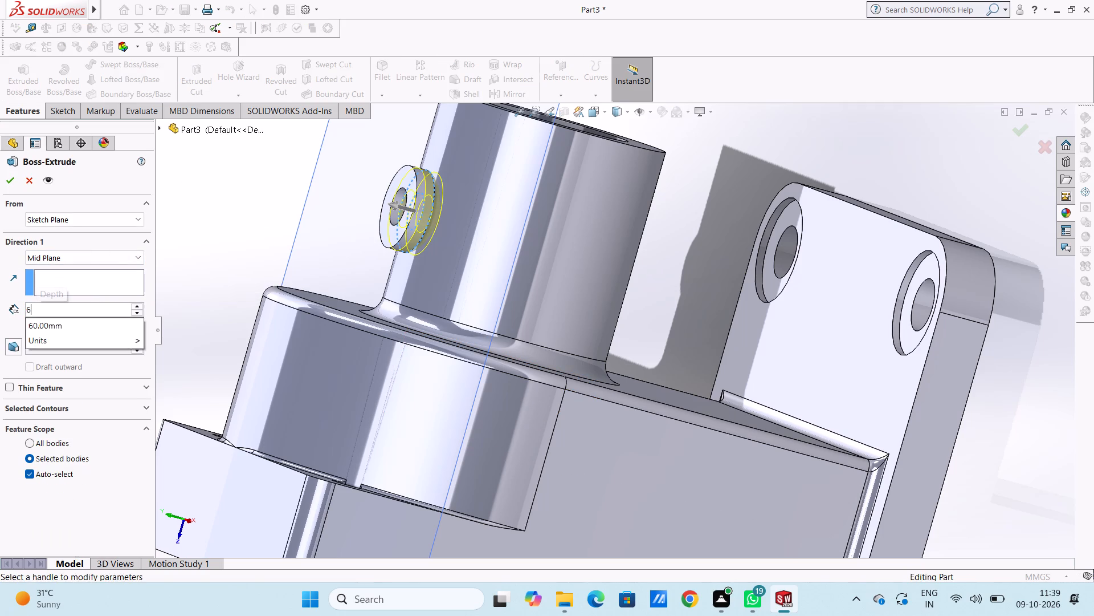
key(Return)
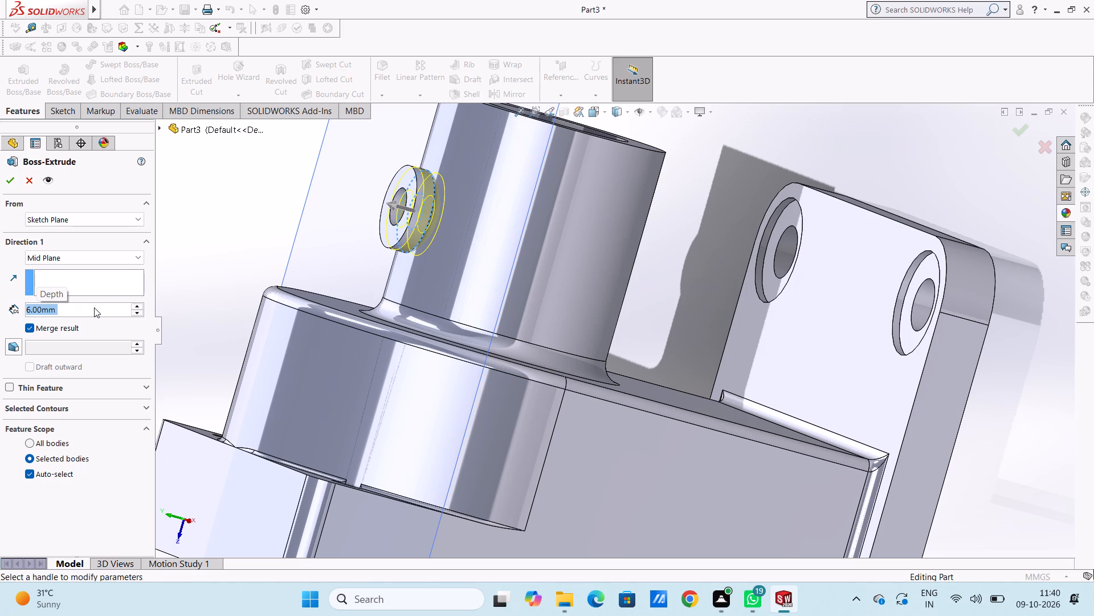
click(8, 183)
click(208, 240)
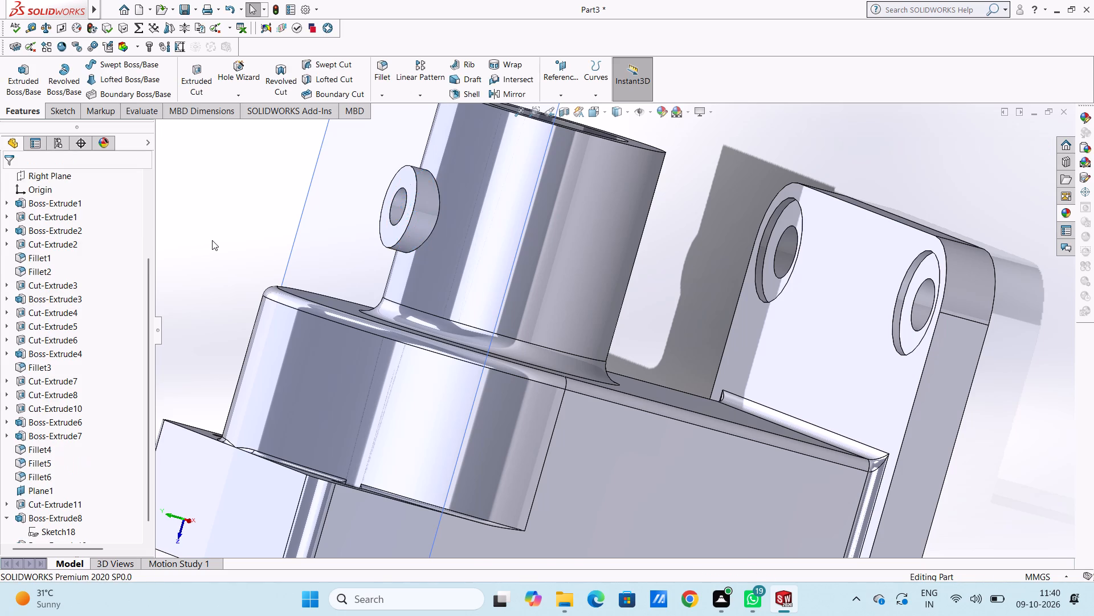
Hide the offset reference plane Plane1.
scroll(214, 240, up, 5)
middle_drag(346, 271, 368, 244)
scroll(115, 468, down, 4)
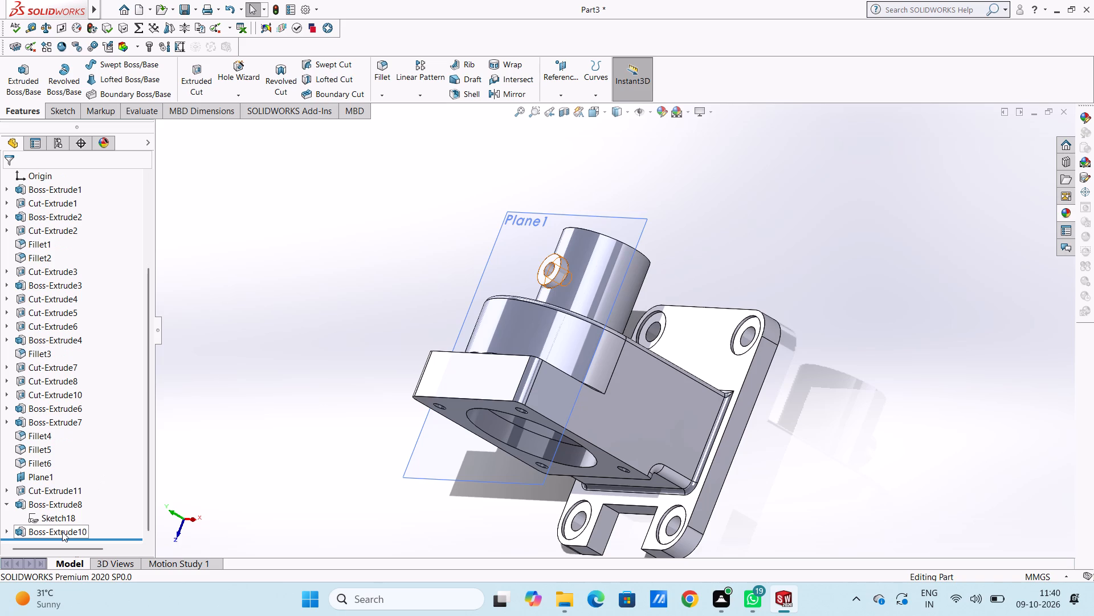
click(53, 476)
click(77, 459)
click(202, 412)
Fillet the edge where the small collar meets the tubular boss with a 3 mm radius.
middle_drag(321, 350, 365, 338)
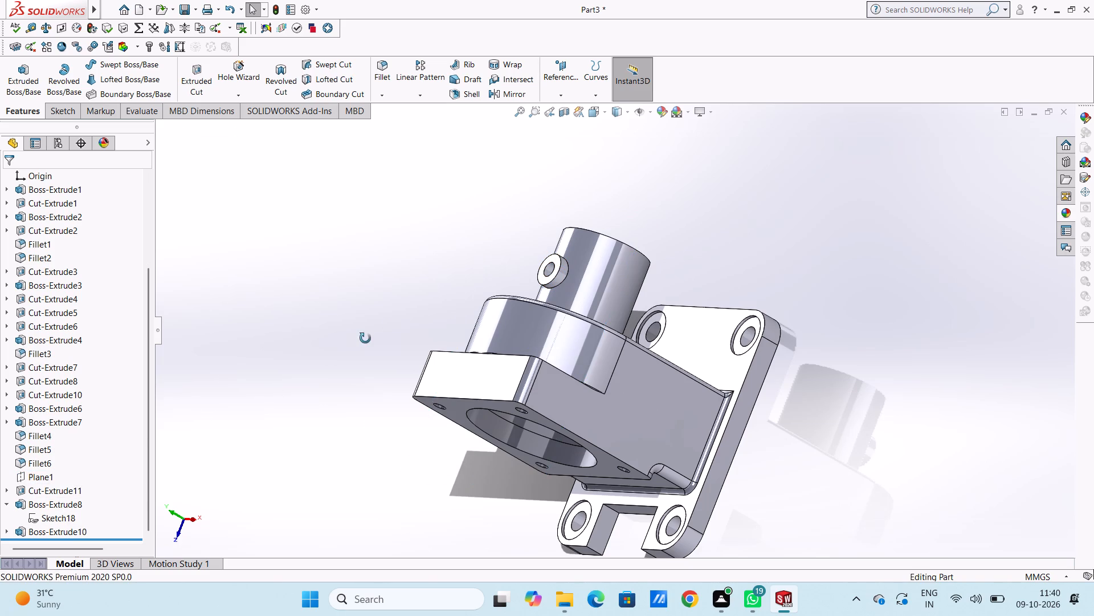
middle_drag(365, 338, 372, 192)
middle_drag(450, 287, 550, 438)
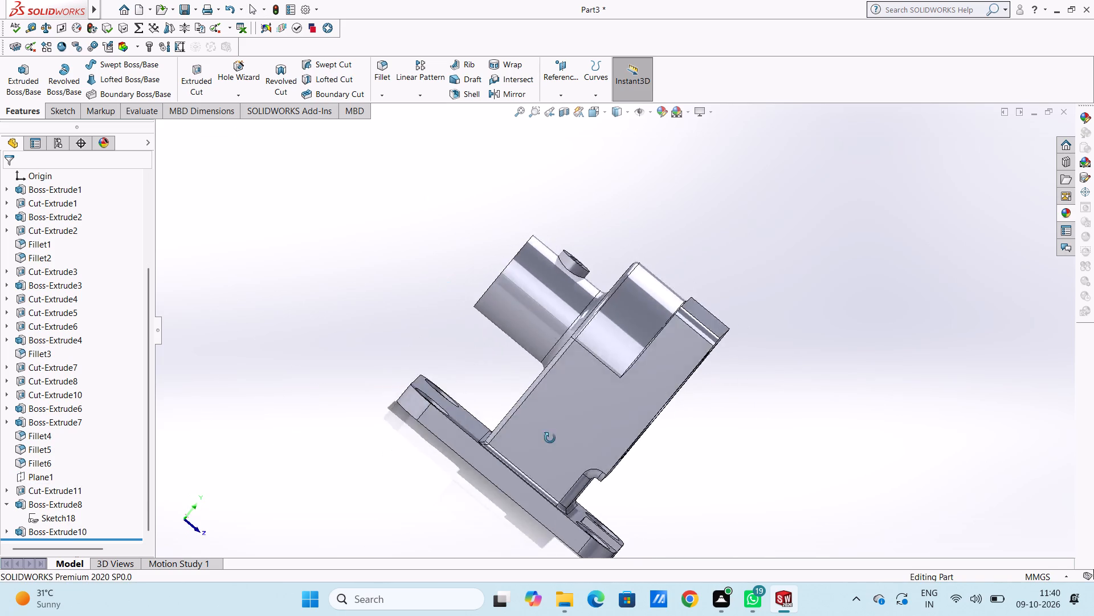
middle_drag(550, 438, 362, 297)
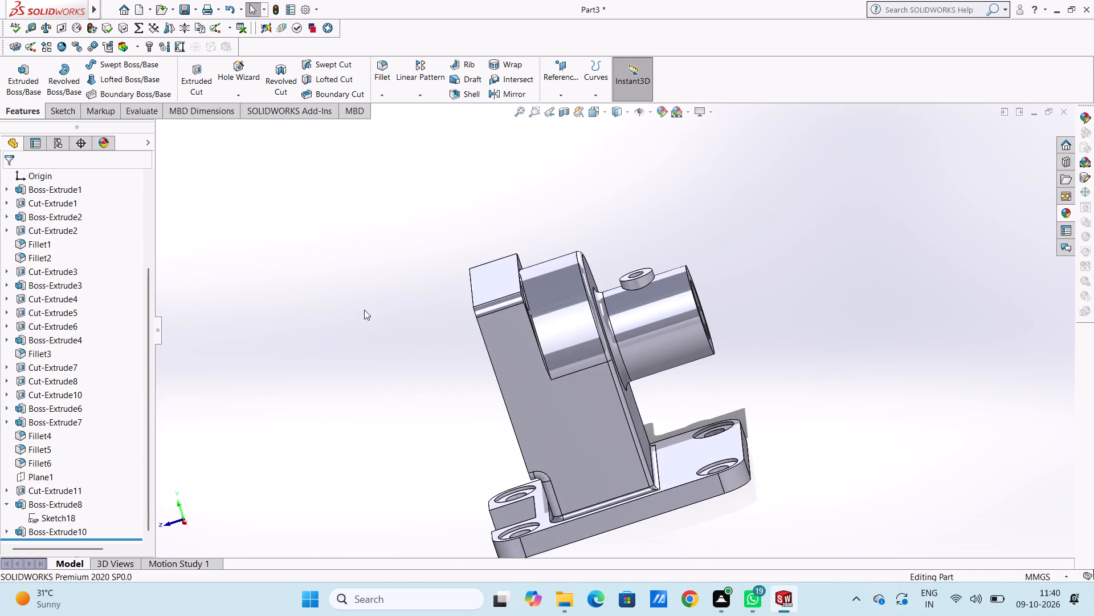
scroll(646, 221, down, 5)
middle_drag(787, 273, 782, 275)
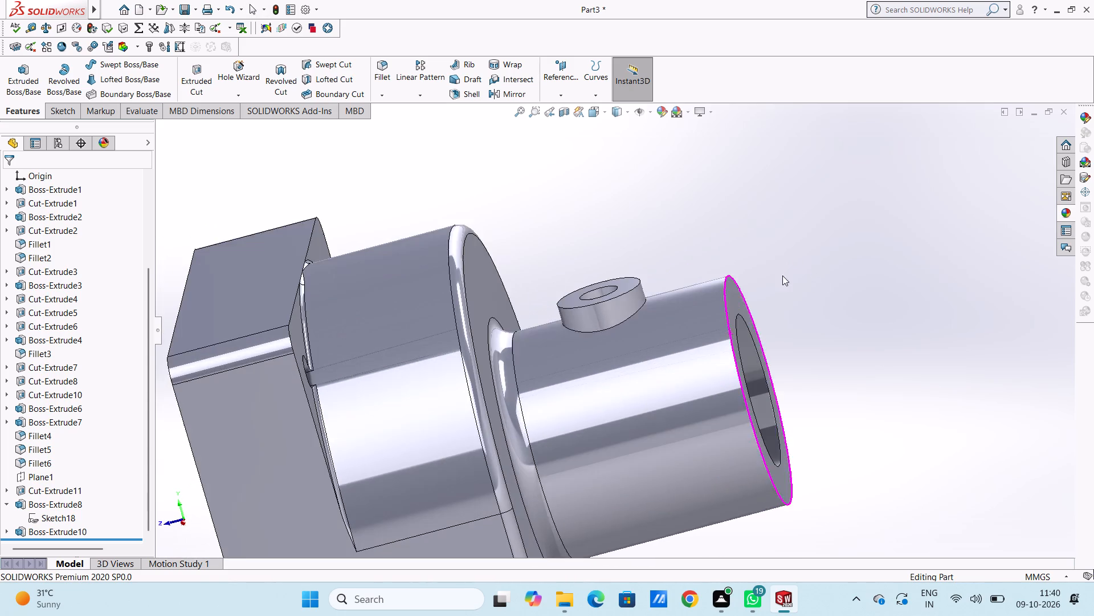
scroll(634, 317, down, 5)
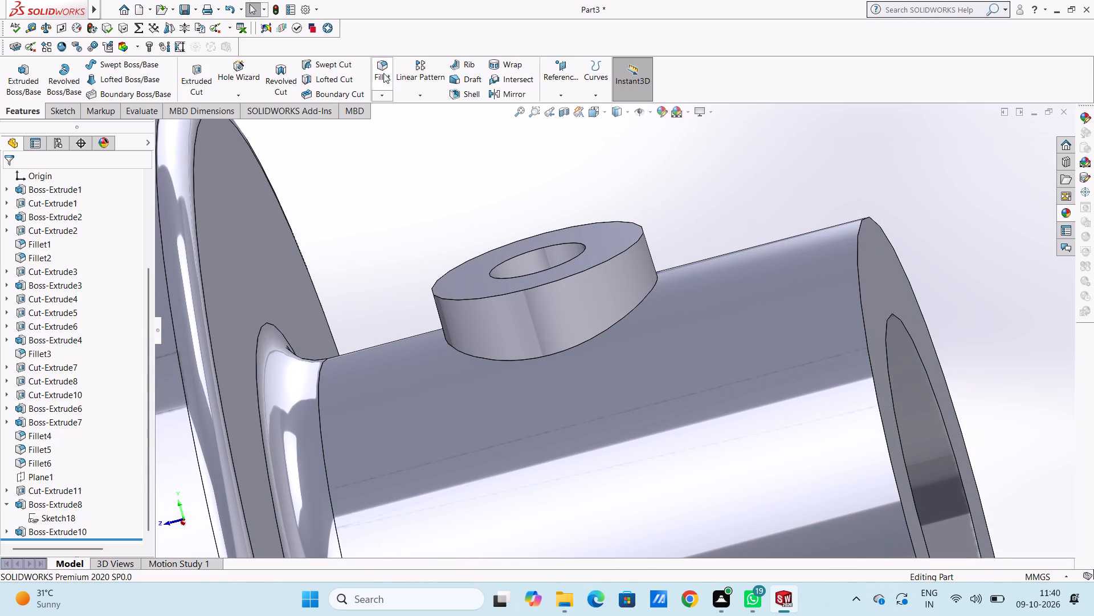
click(382, 65)
click(509, 360)
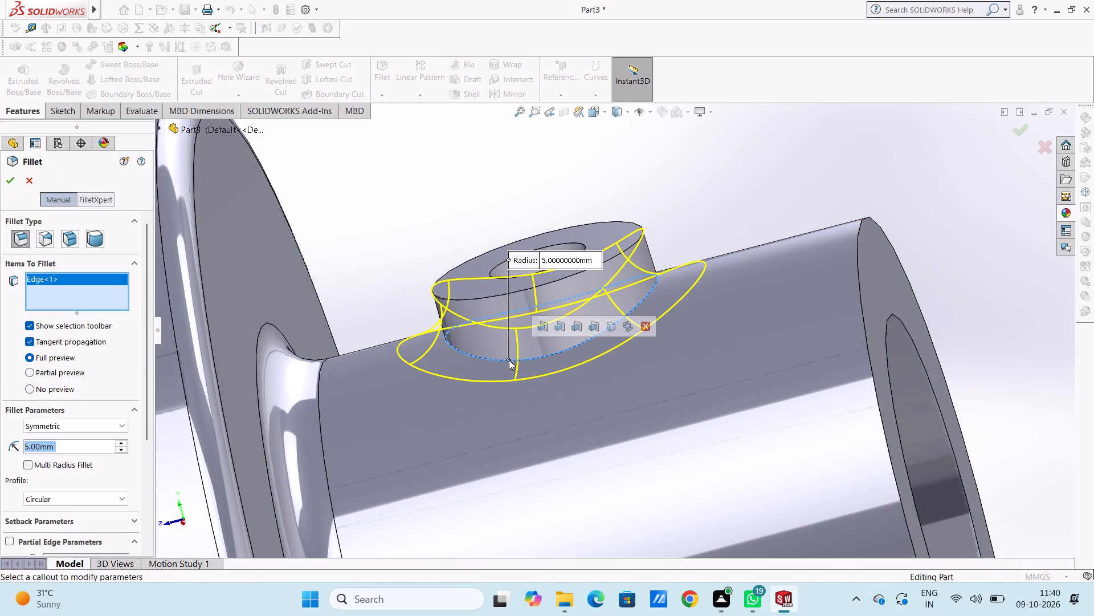
key(3)
key(Return)
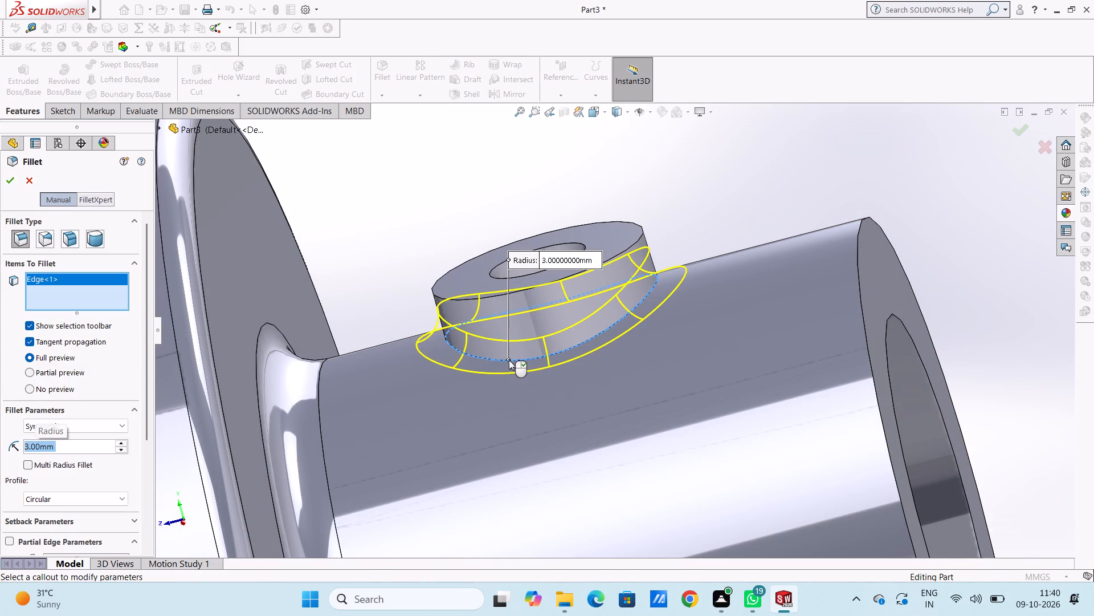
click(5, 178)
scroll(332, 204, up, 4)
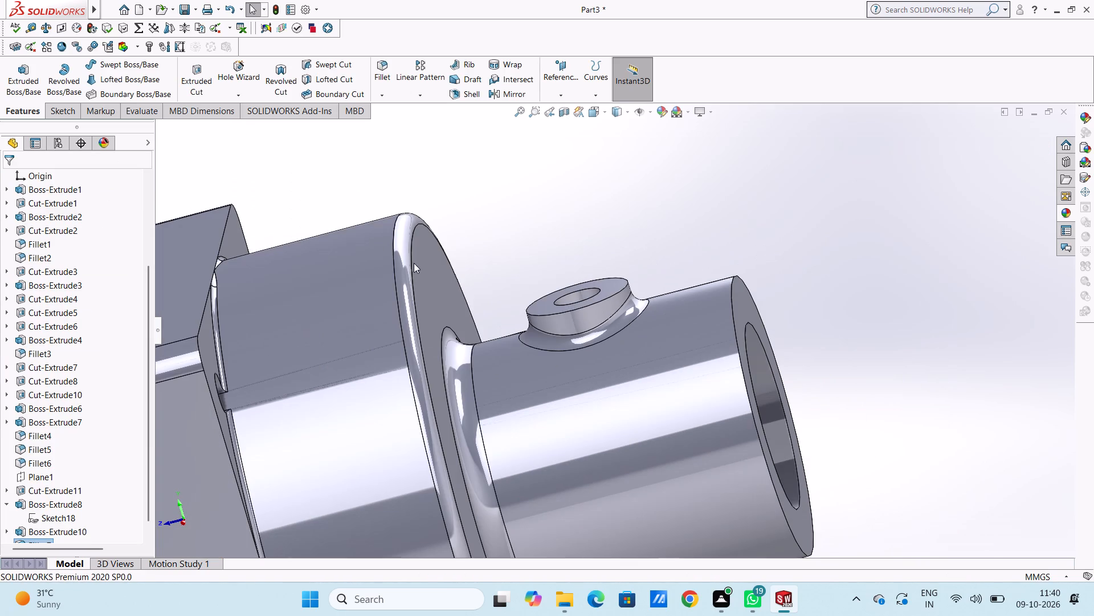
click(539, 248)
Examine the filleted collar, the boss bore and the whole bracket from several sides.
scroll(639, 261, up, 2)
middle_drag(609, 238, 656, 445)
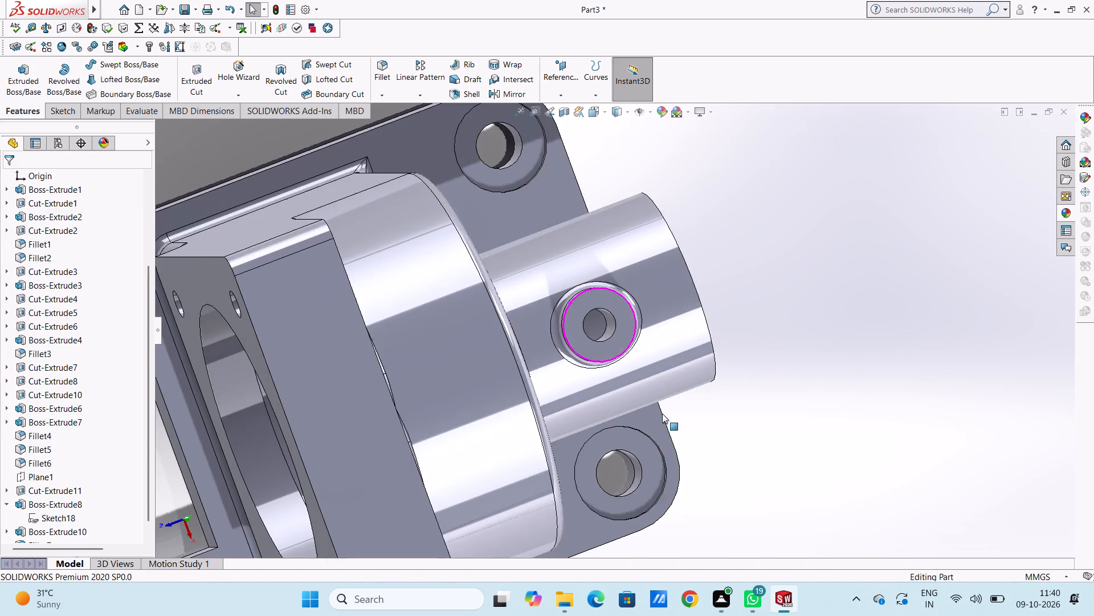
middle_drag(665, 267, 591, 243)
middle_drag(666, 308, 605, 362)
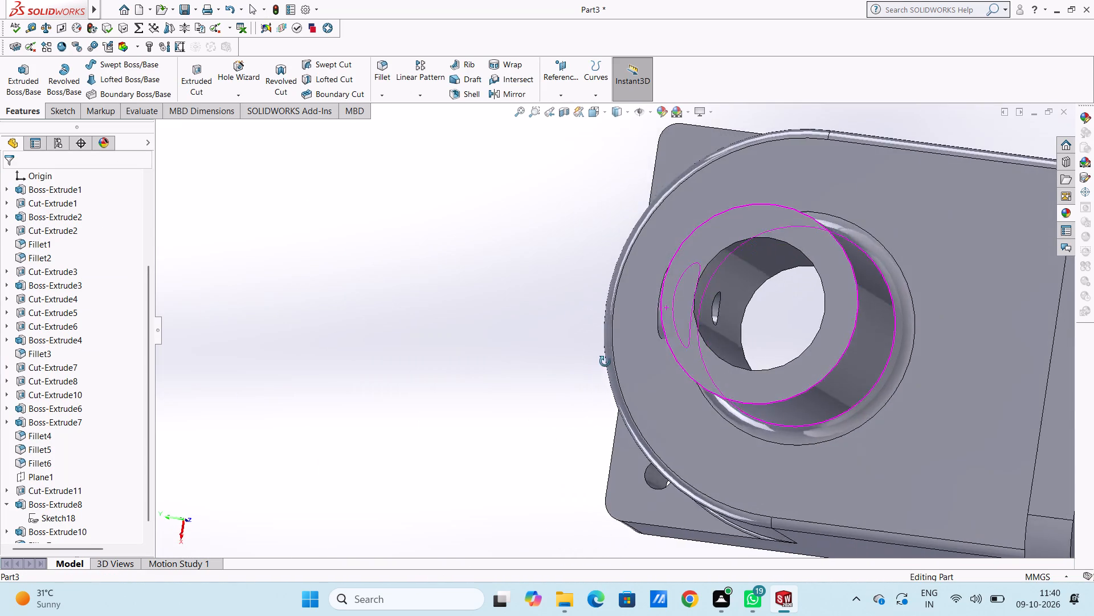
middle_drag(605, 362, 711, 270)
scroll(697, 292, up, 4)
middle_drag(744, 317, 759, 238)
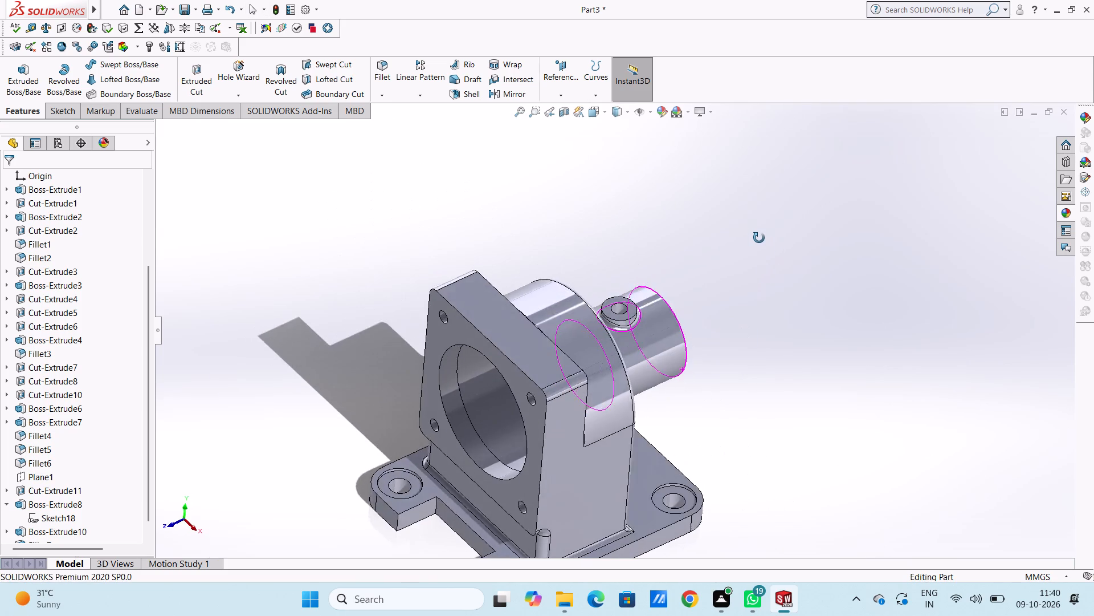
middle_drag(759, 238, 730, 240)
middle_click(730, 240)
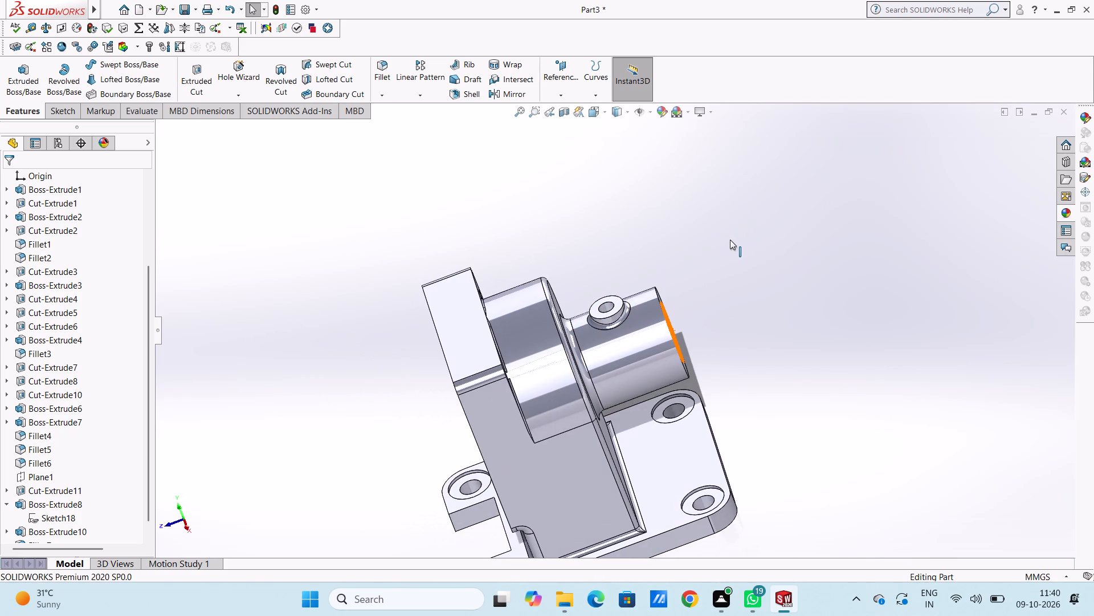
Examine the bracket from several sides, ending in an isometric view.
middle_click(730, 240)
middle_click(730, 240)
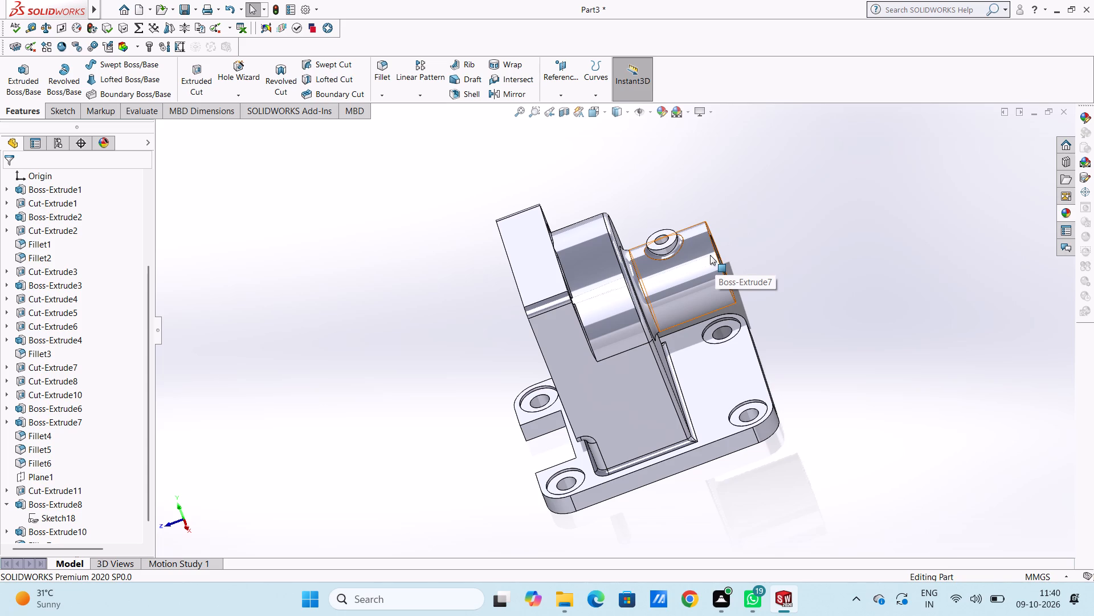
middle_drag(644, 336, 595, 259)
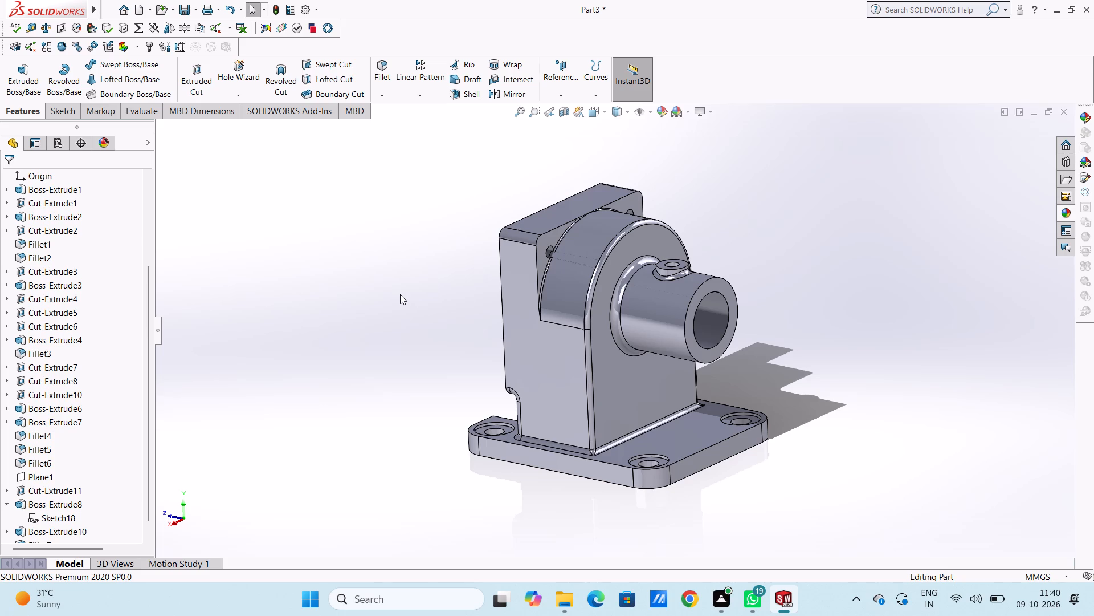
key(ctrl+6)
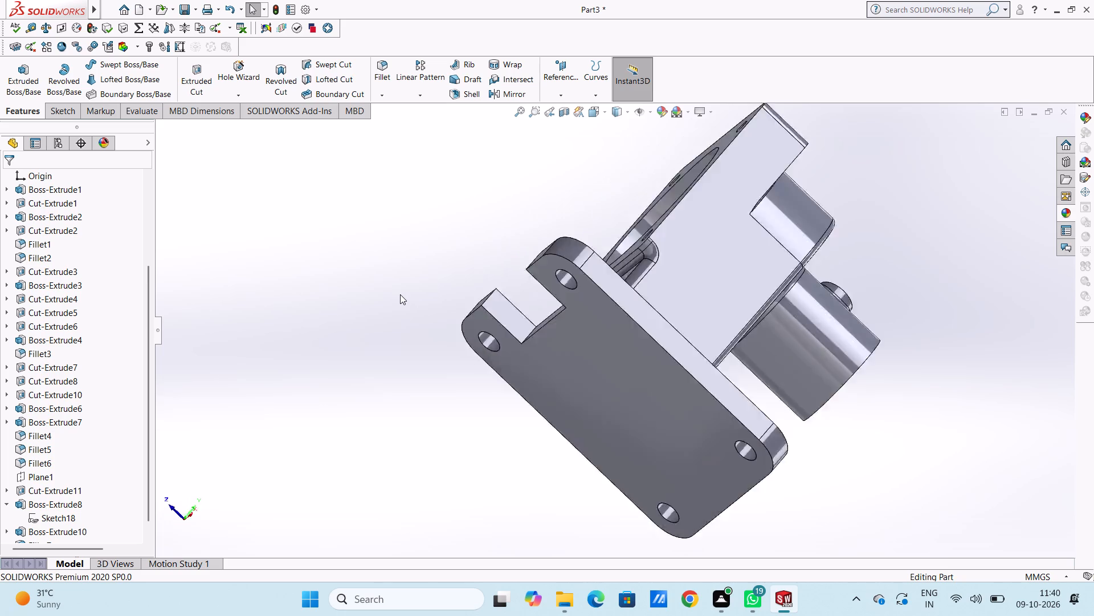
key(ctrl+7)
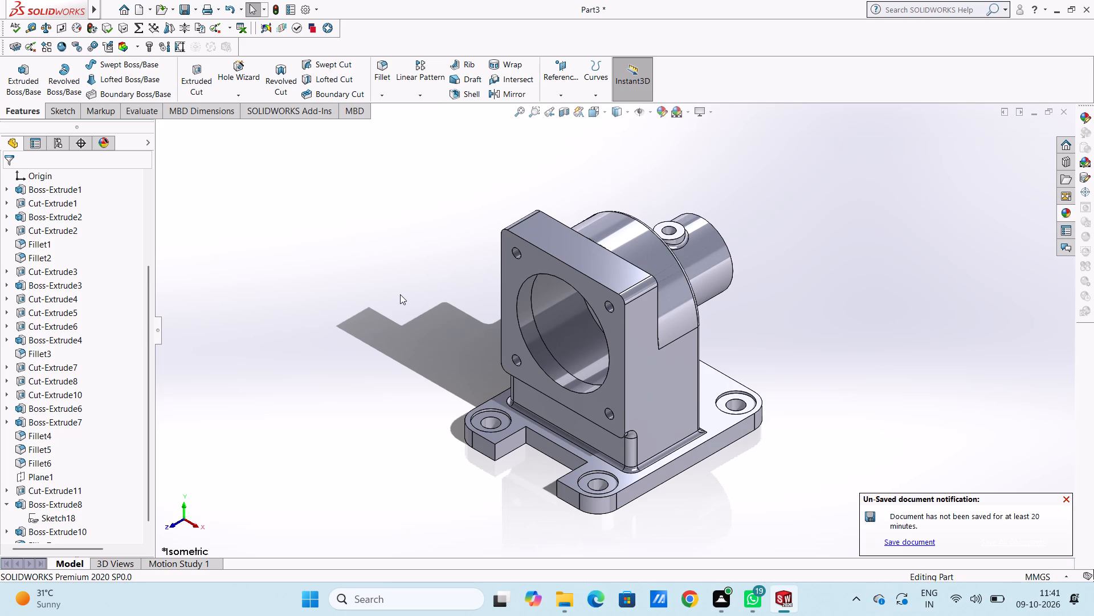
scroll(400, 294, up, 3)
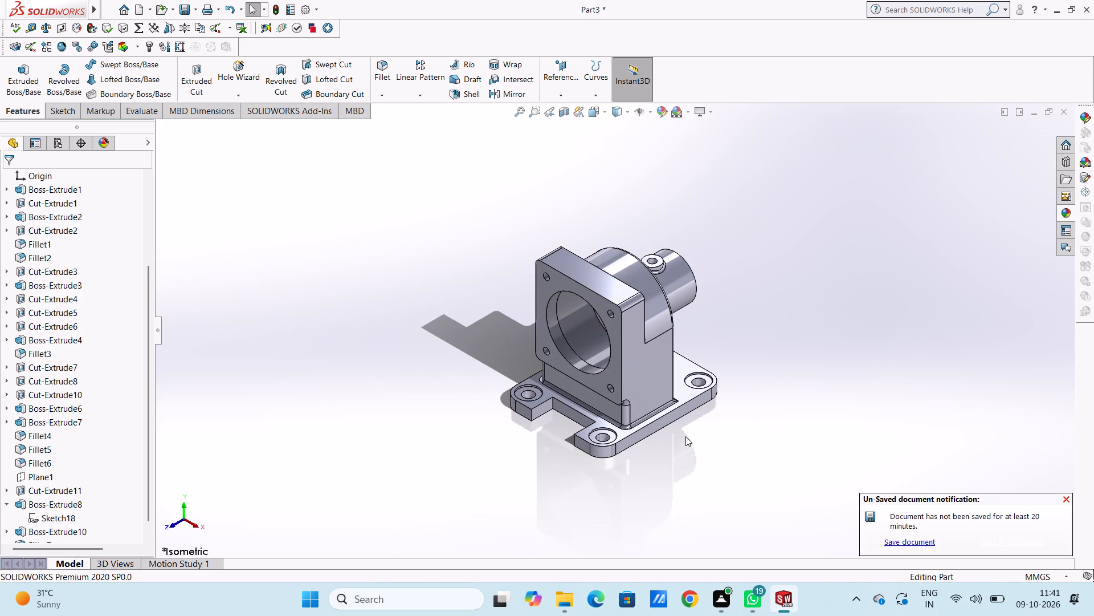
scroll(677, 430, down, 1)
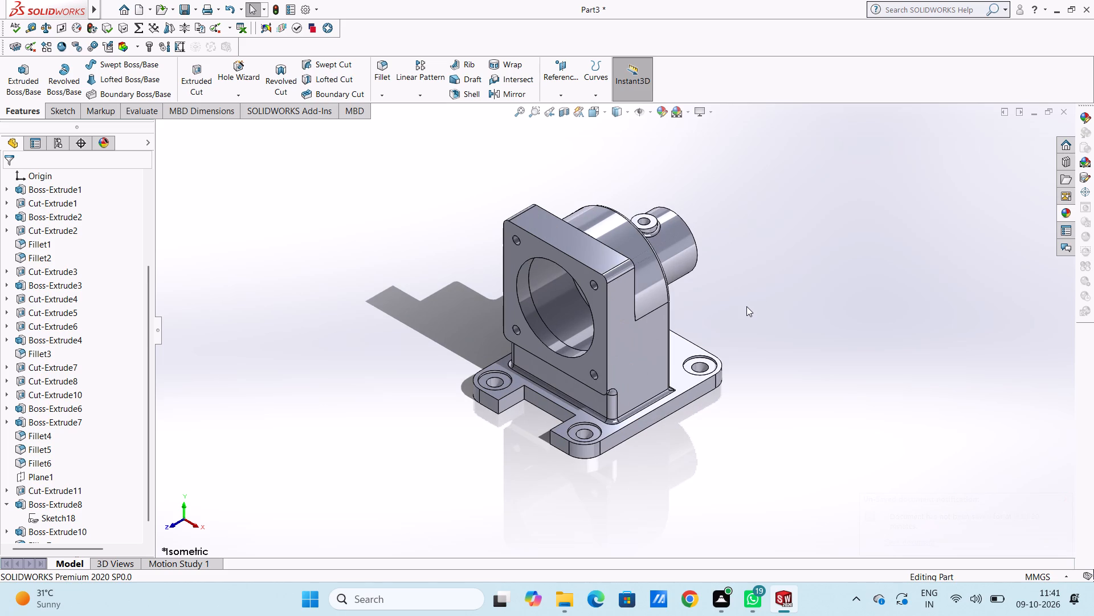
Create a reference plane offset 0 mm from the Right Plane, through the middle of the bracket.
key(ctrl+5)
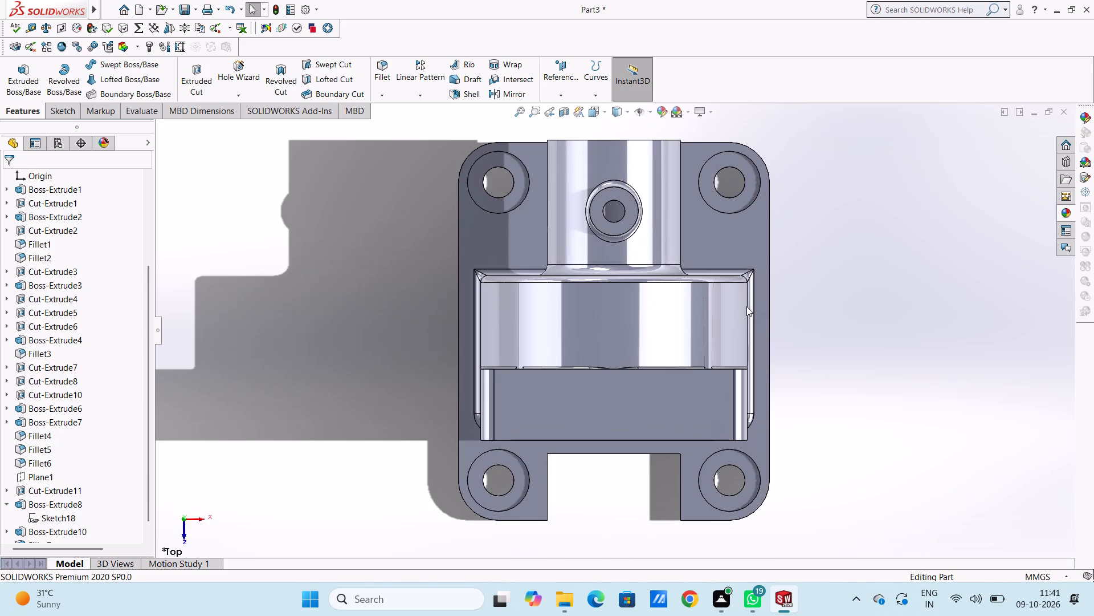
scroll(746, 306, up, 6)
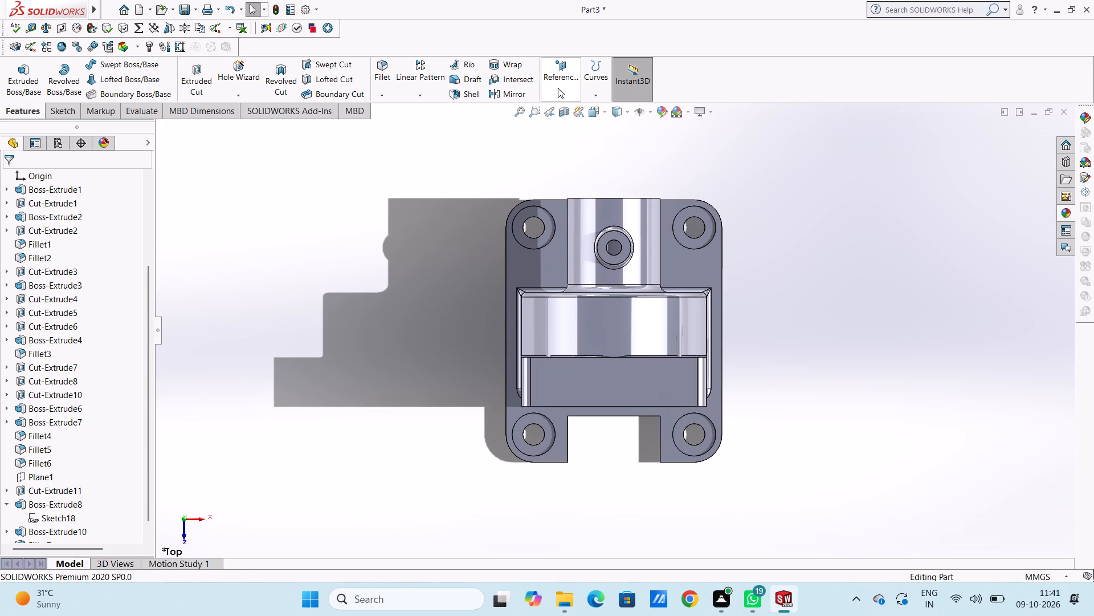
click(559, 67)
click(561, 112)
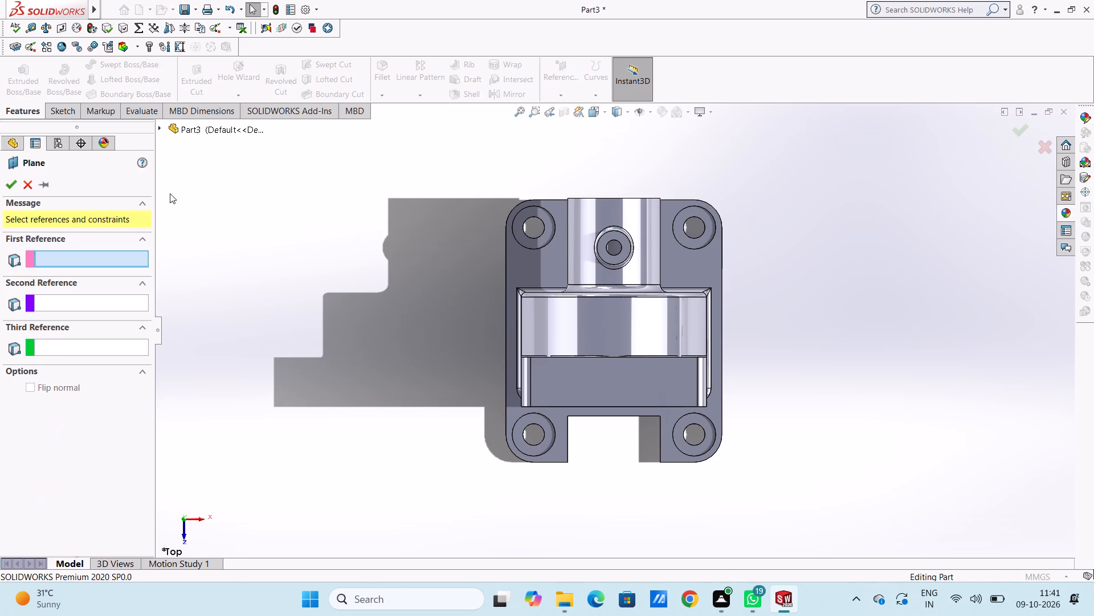
click(195, 133)
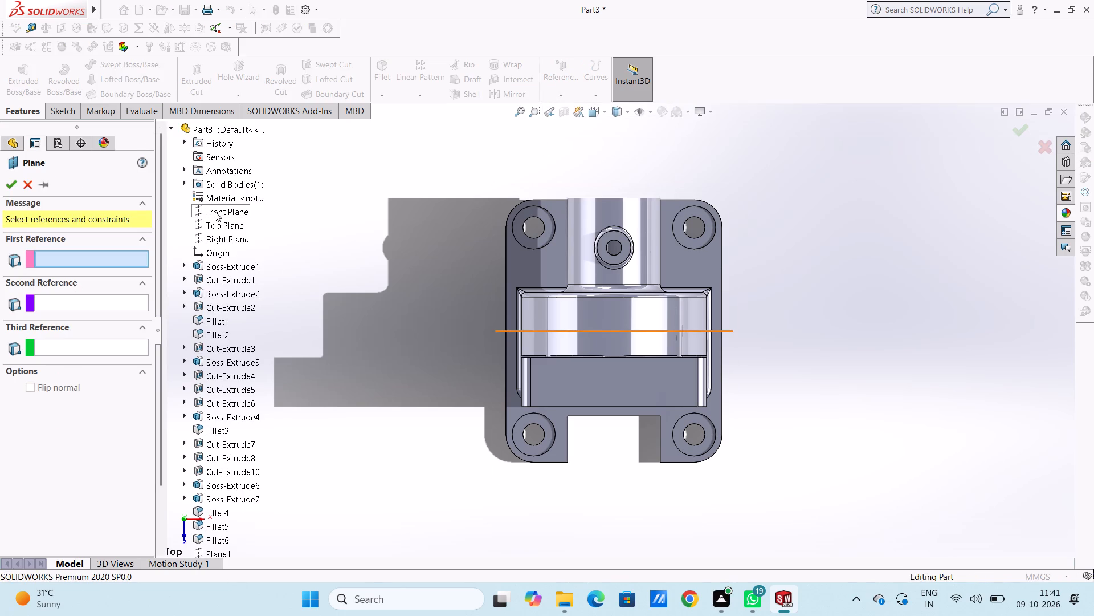
click(231, 241)
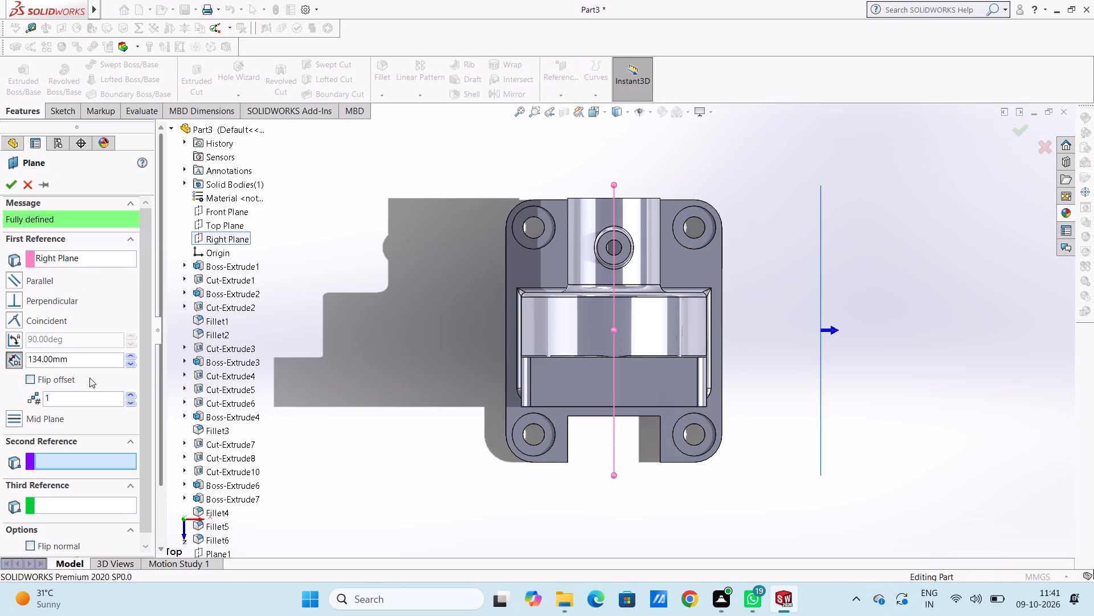
double_click(79, 362)
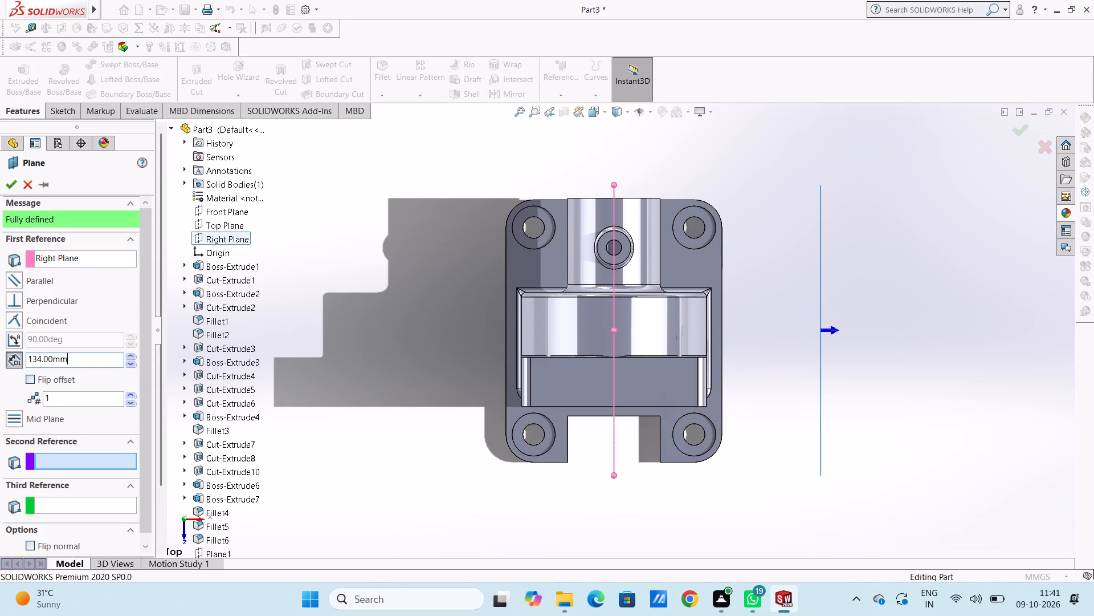
key(0)
key(Return)
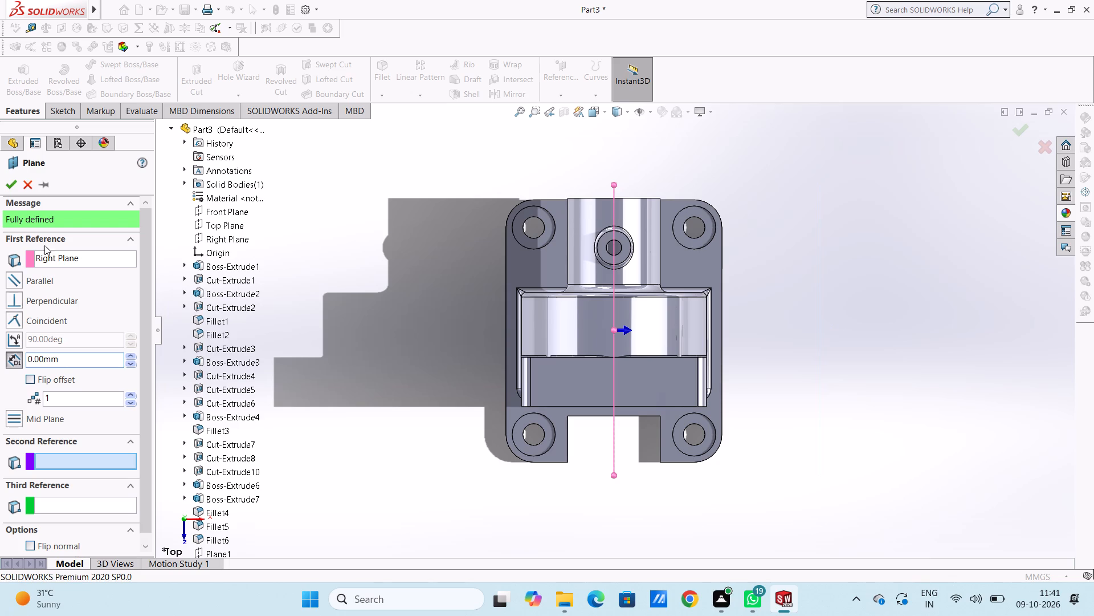
click(7, 186)
click(401, 367)
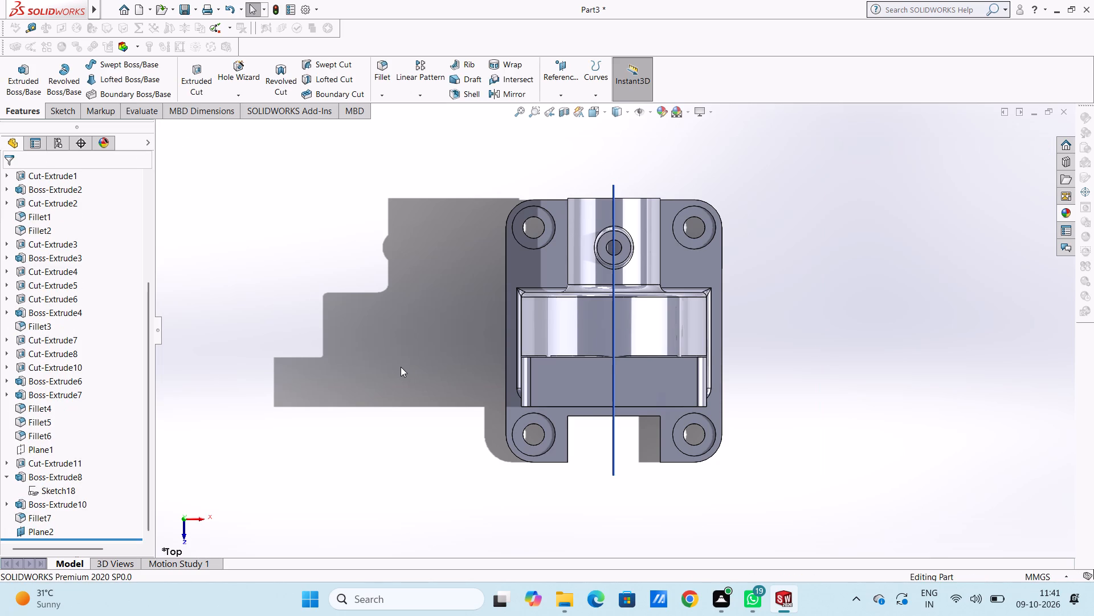
Start a new sketch on Plane2, facing it in the Right view.
key(ctrl+4)
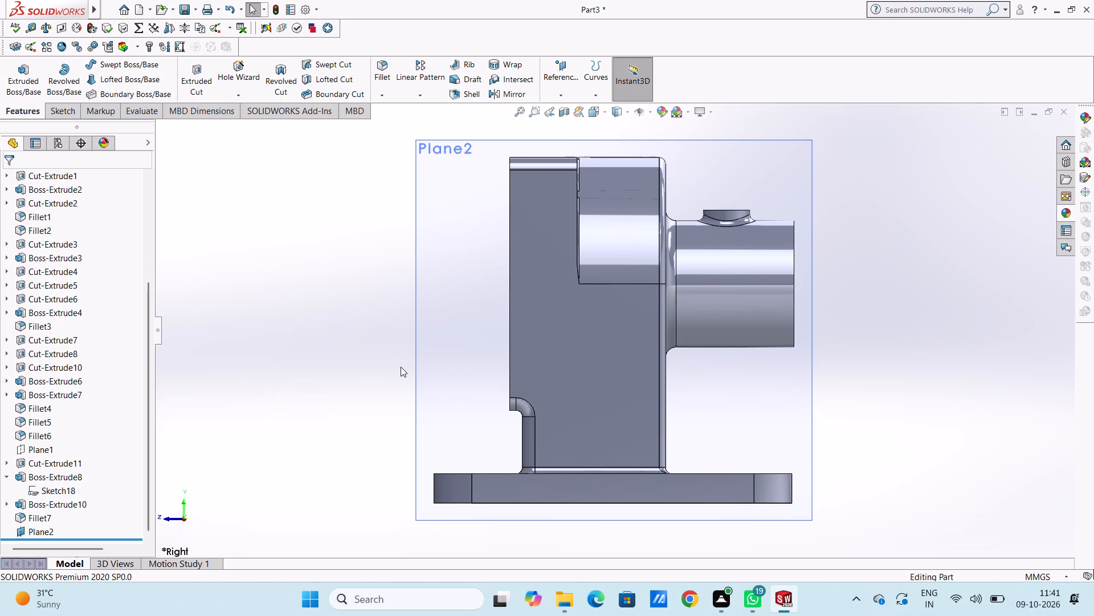
click(455, 229)
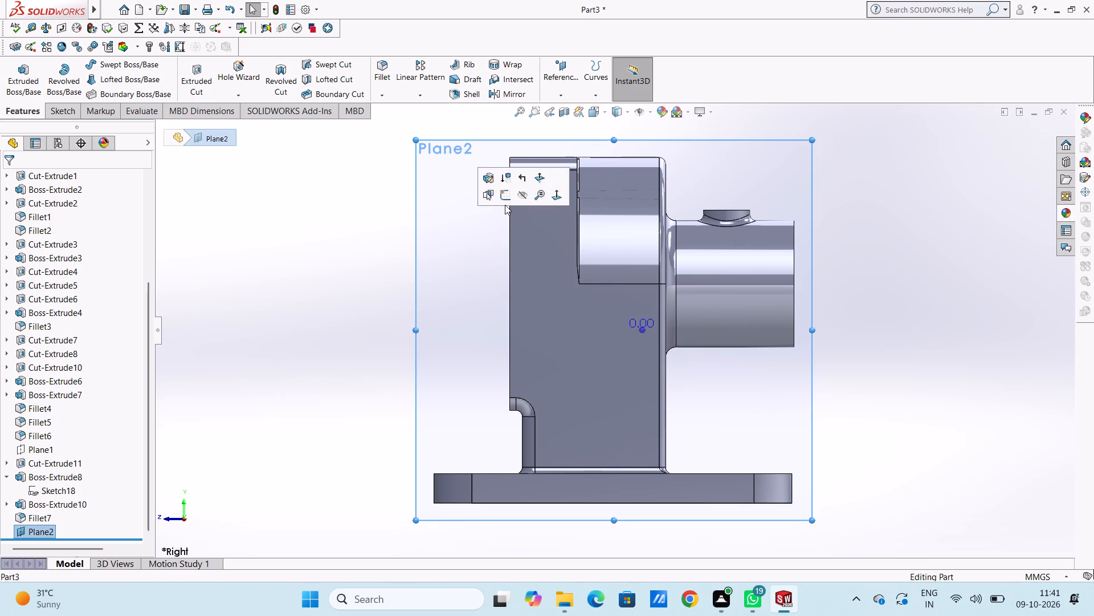
click(505, 201)
click(325, 244)
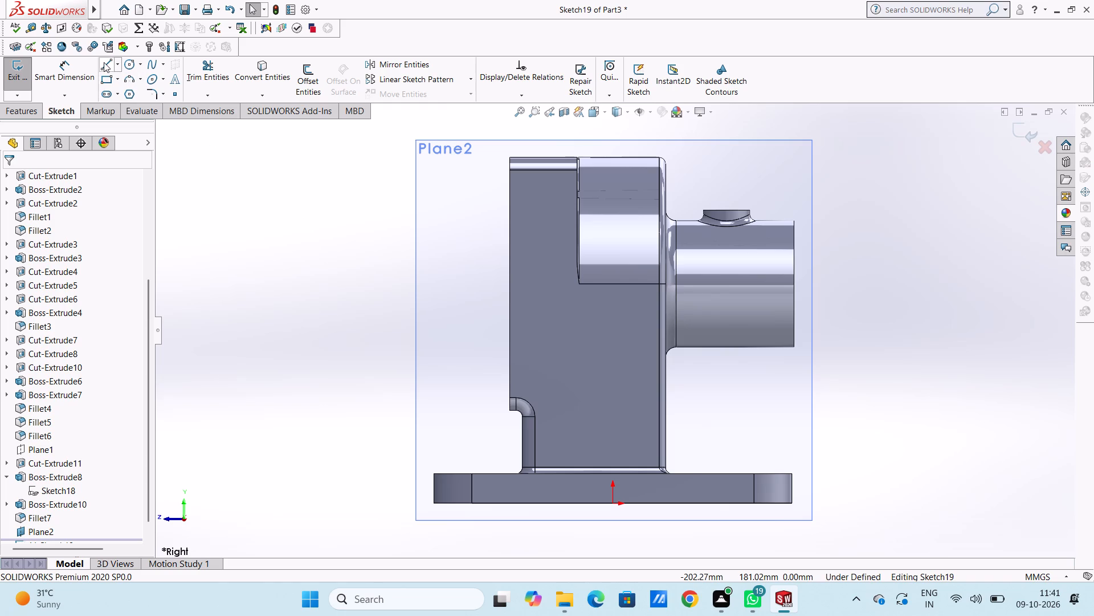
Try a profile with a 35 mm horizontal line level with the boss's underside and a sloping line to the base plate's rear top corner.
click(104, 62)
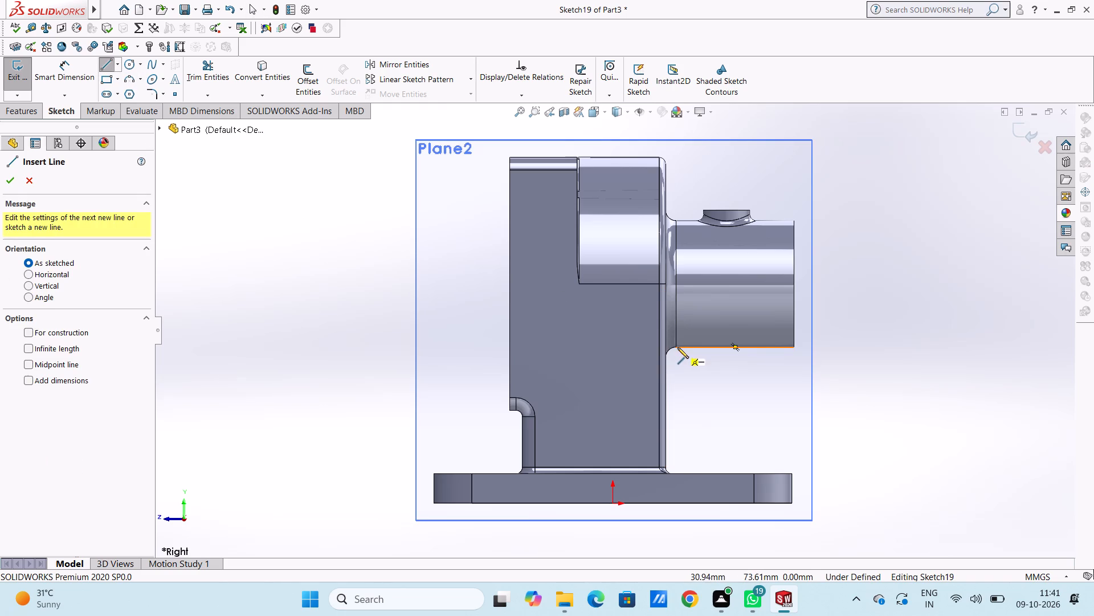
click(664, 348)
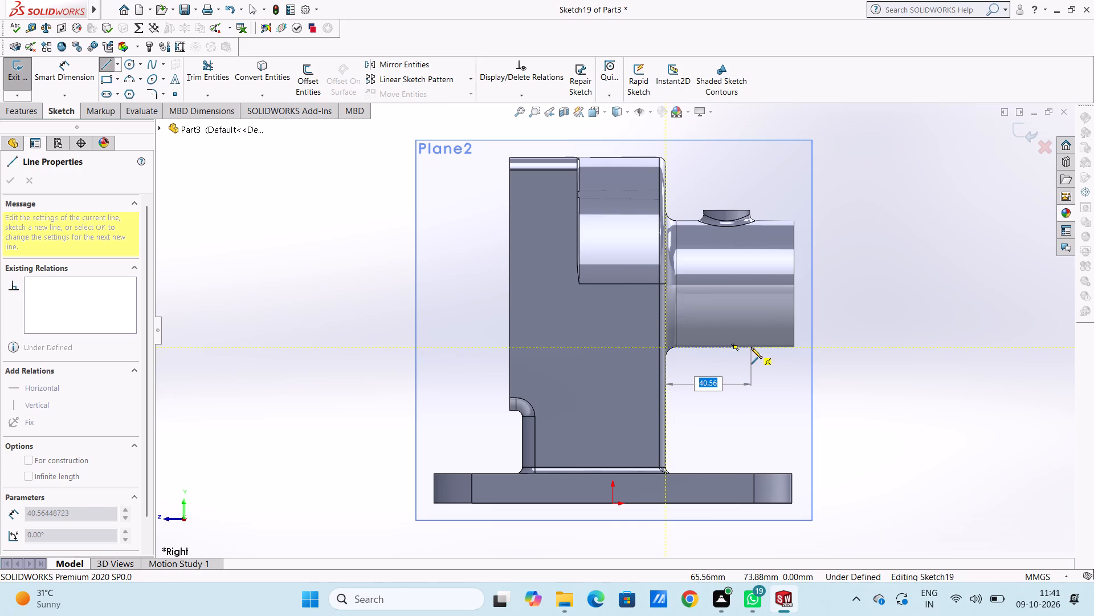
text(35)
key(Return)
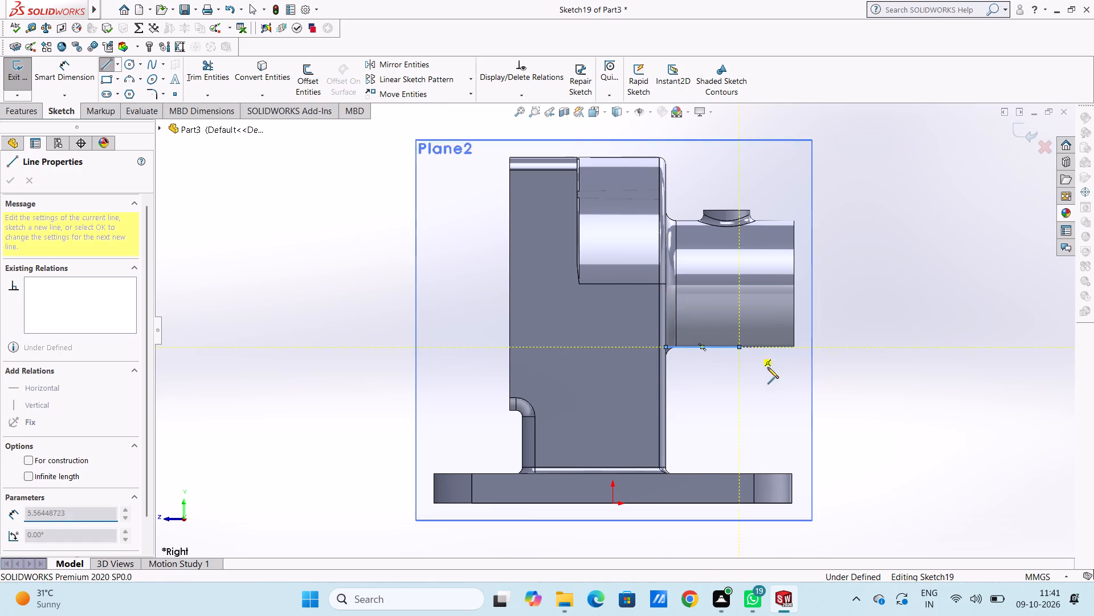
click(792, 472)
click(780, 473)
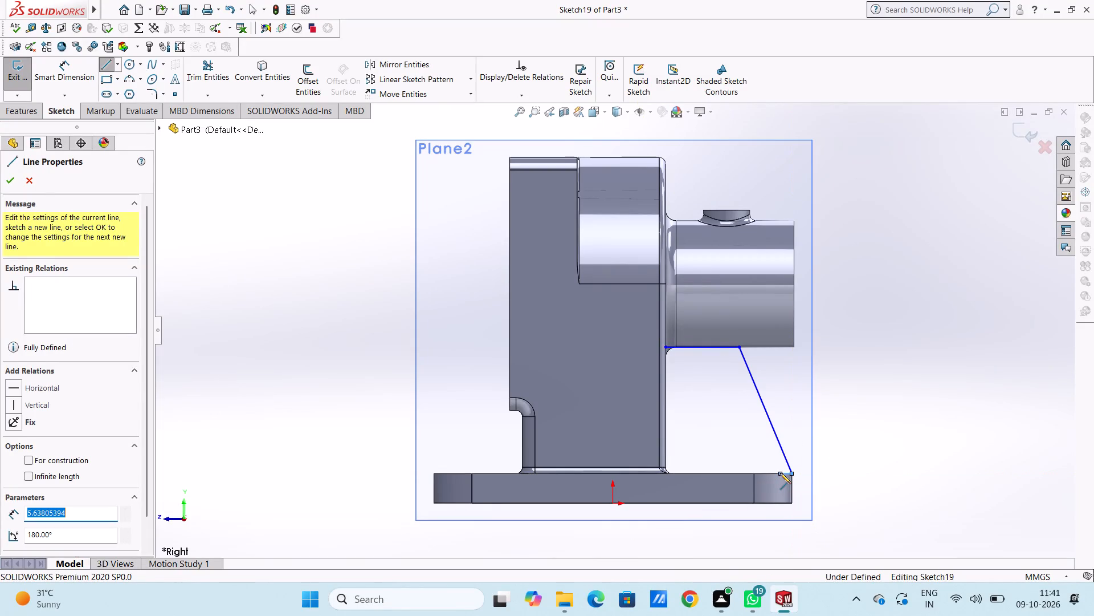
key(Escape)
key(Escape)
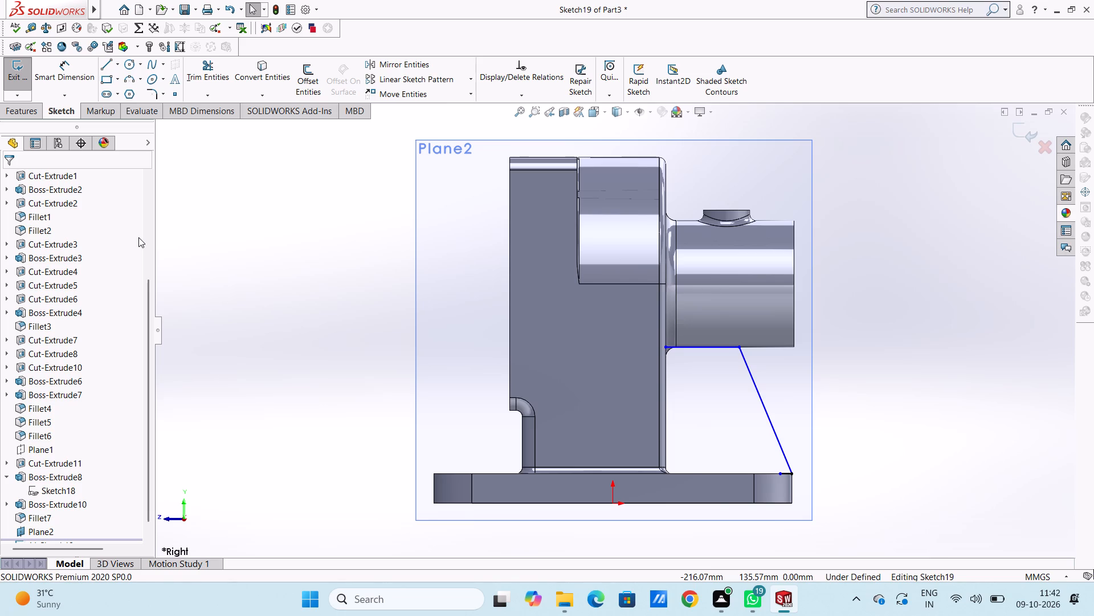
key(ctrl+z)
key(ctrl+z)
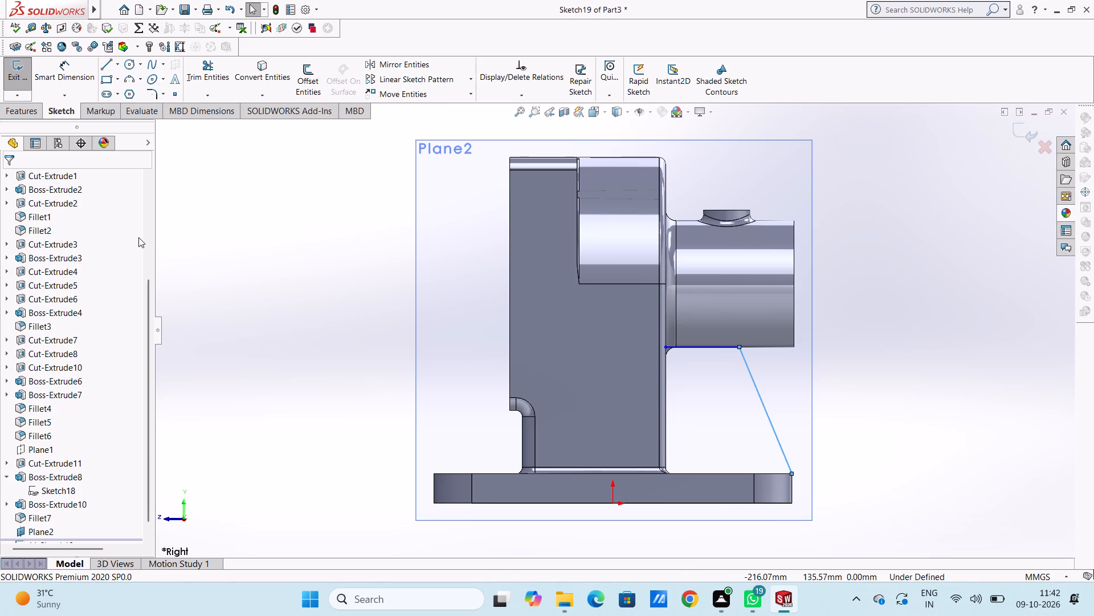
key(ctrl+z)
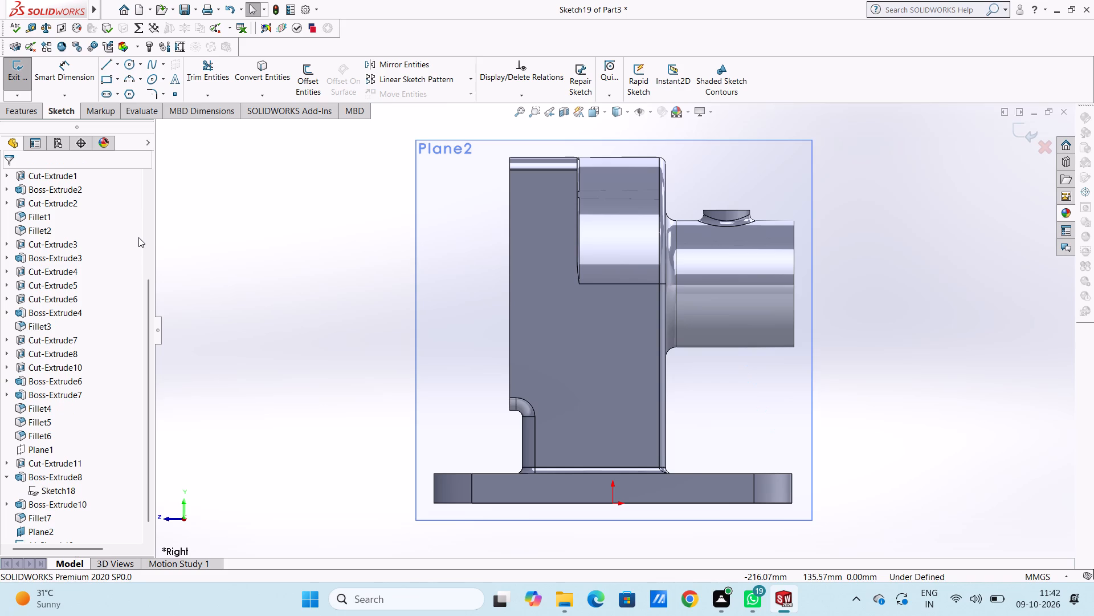
Sketch a 35 mm horizontal line from the body's rear face just above the boss's underside, and an about 70 mm sloping line to the base's rear top corner.
click(107, 64)
click(664, 335)
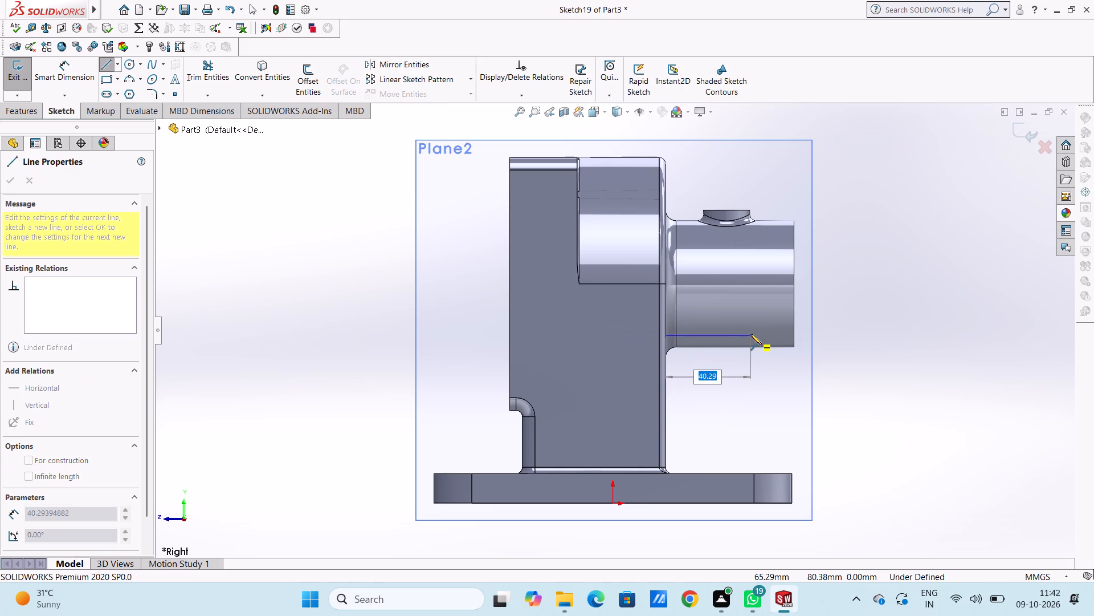
text(35)
key(Return)
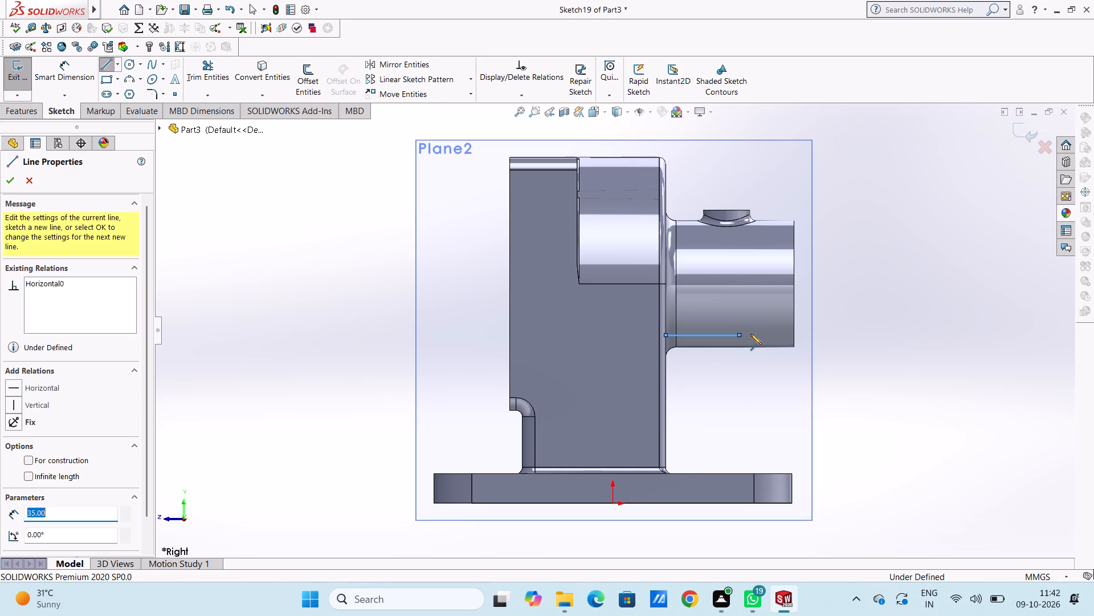
click(793, 472)
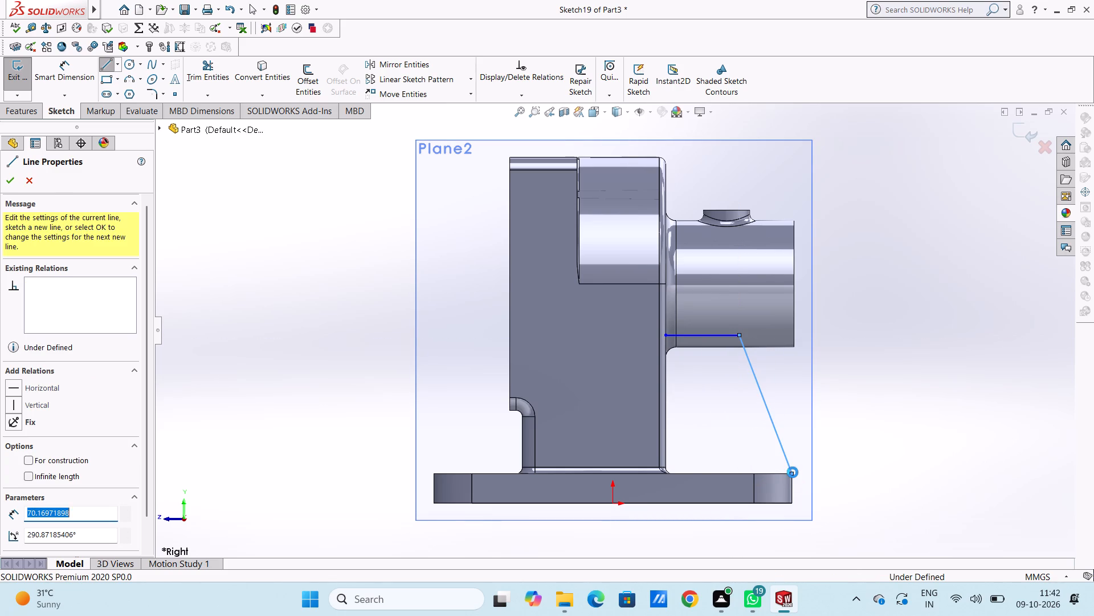
key(Escape)
key(Escape)
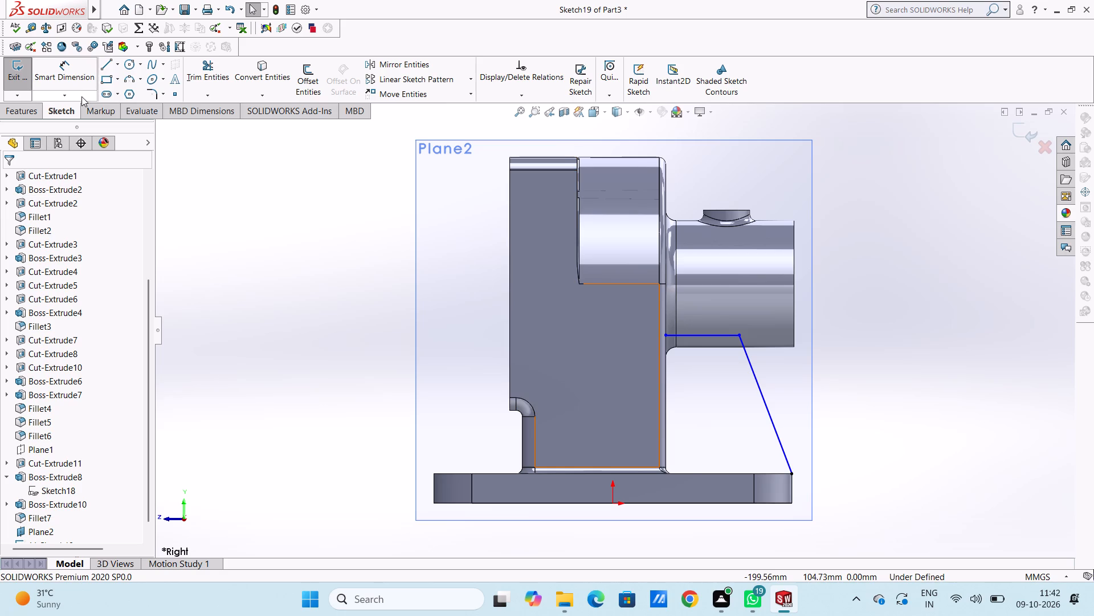
Dimension the sloping line's vertical height and the horizontal line's length, keeping both values as drawn.
click(81, 79)
click(753, 373)
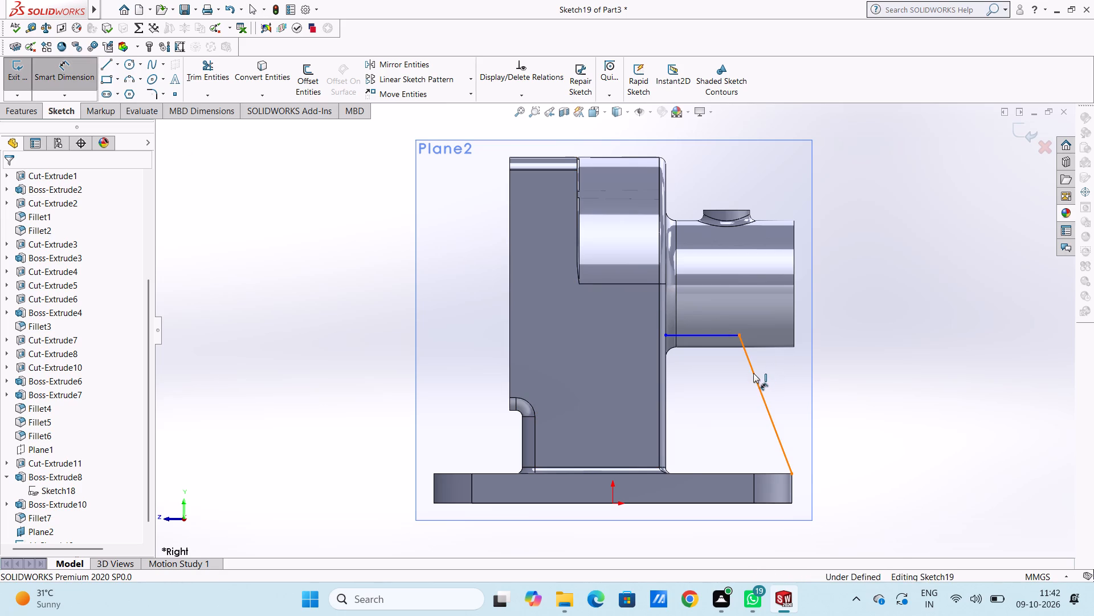
click(986, 358)
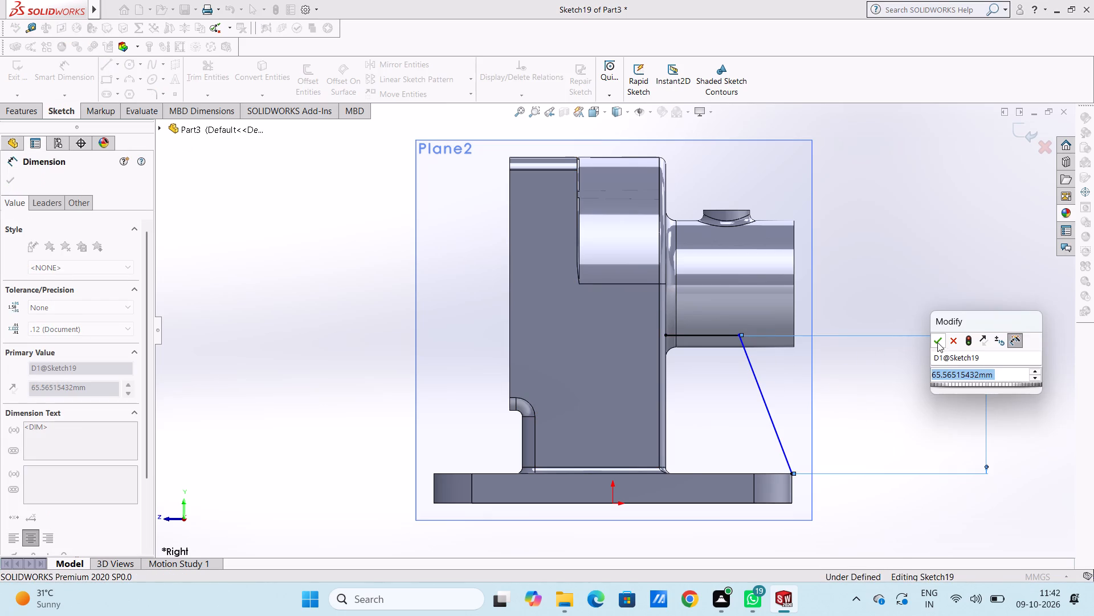
click(937, 342)
click(914, 386)
click(708, 335)
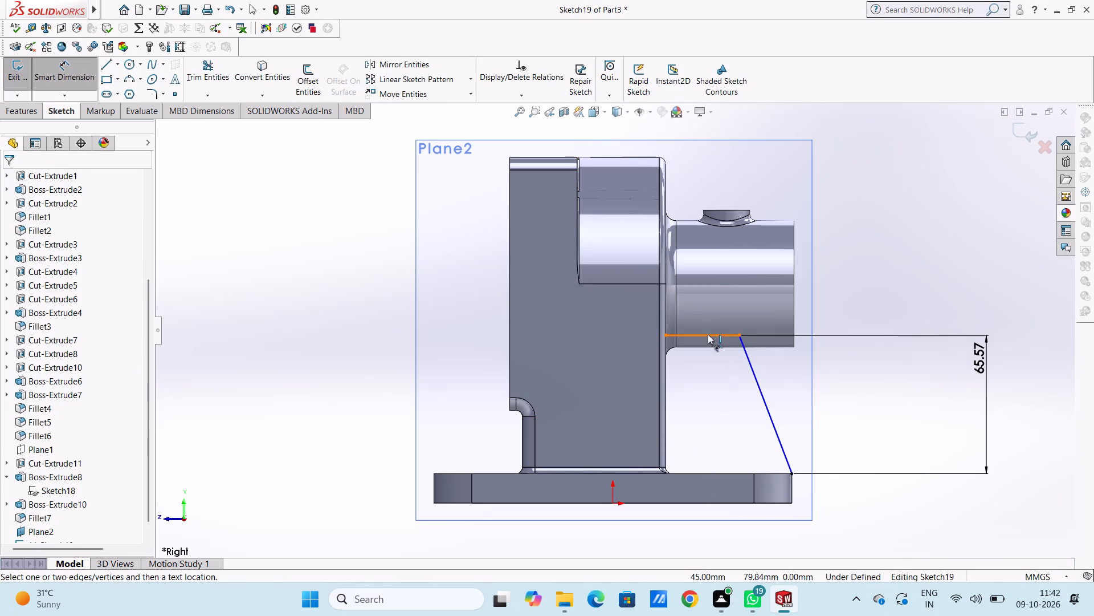
click(705, 172)
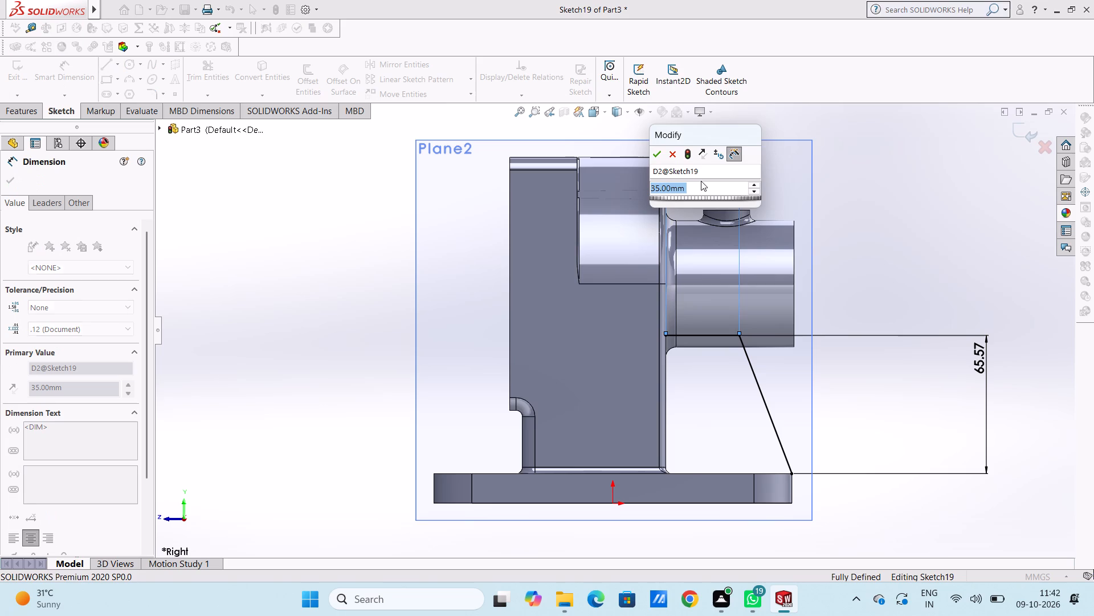
click(662, 151)
click(217, 339)
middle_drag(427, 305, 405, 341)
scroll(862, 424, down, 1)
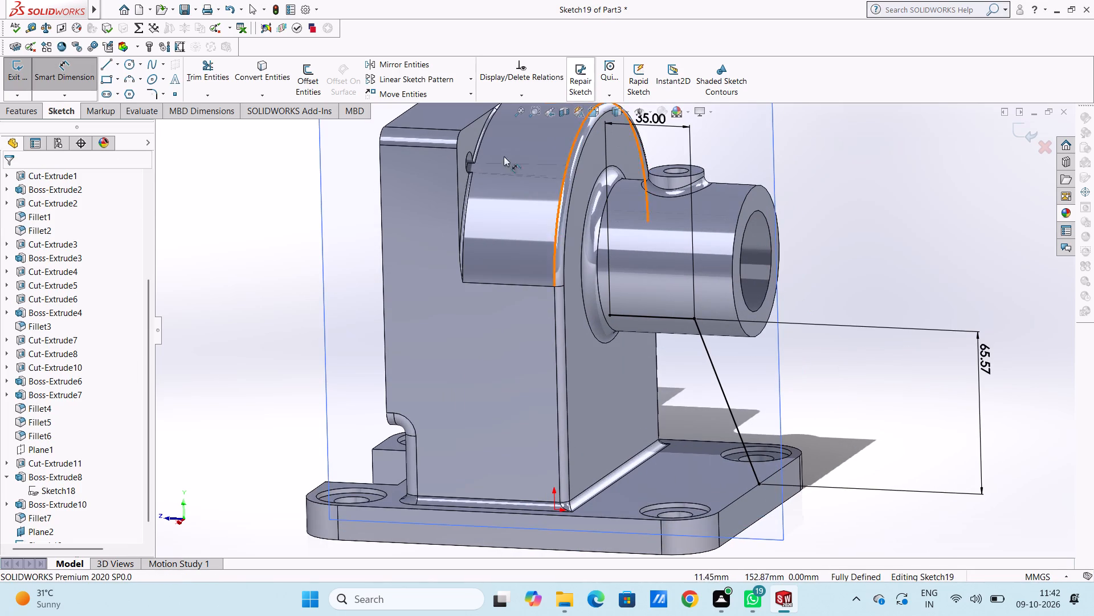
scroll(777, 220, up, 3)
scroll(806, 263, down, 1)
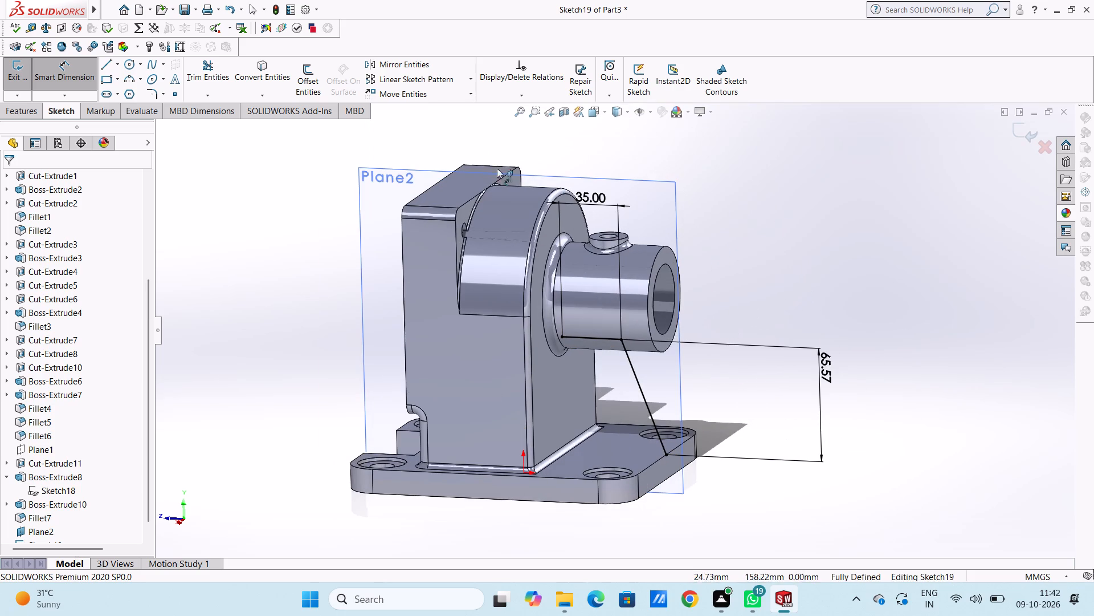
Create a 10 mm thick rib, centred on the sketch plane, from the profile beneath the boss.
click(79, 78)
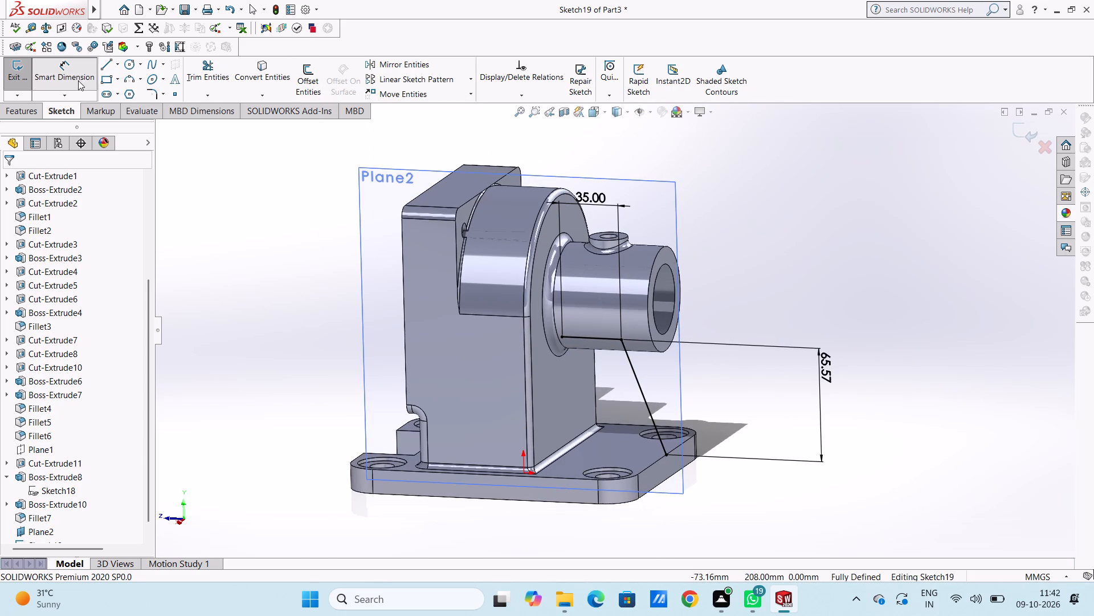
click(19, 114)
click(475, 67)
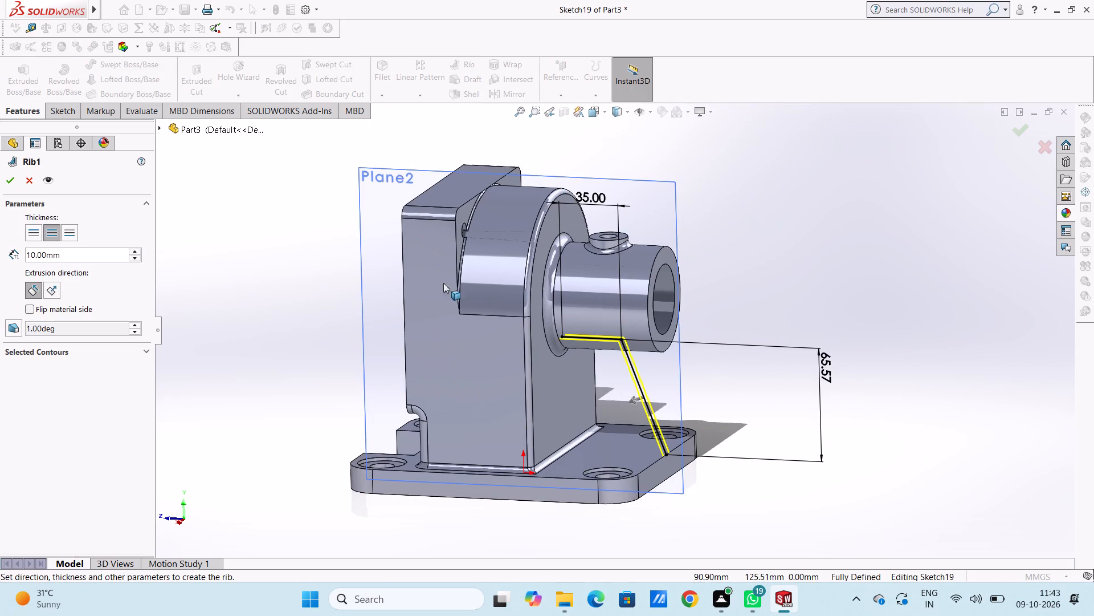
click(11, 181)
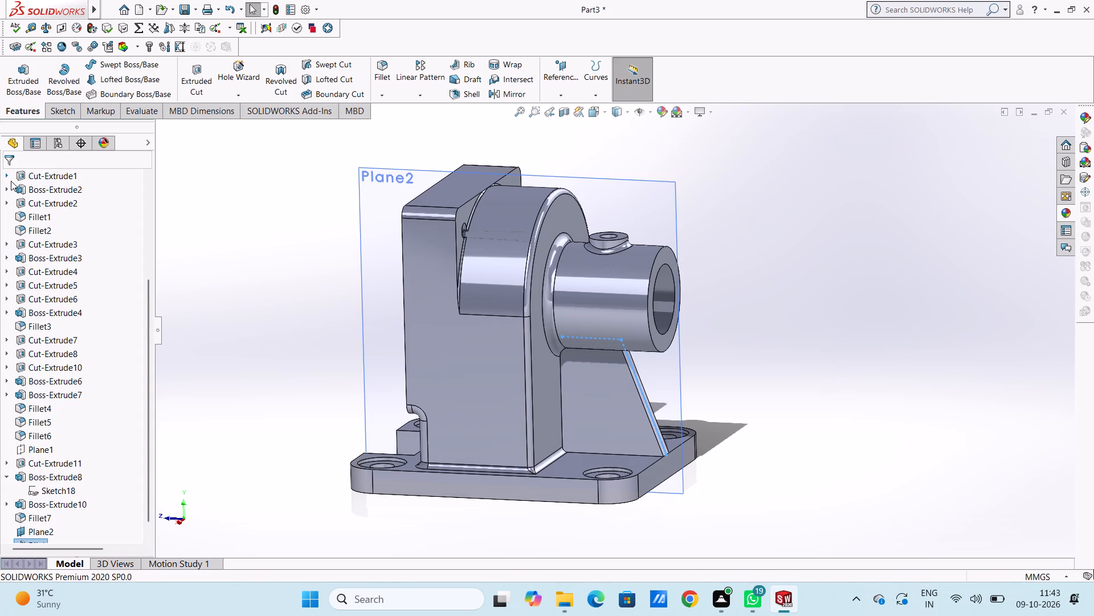
Examine the rib beneath the boss from the side, rear and front of the part.
click(264, 251)
middle_drag(284, 284, 217, 237)
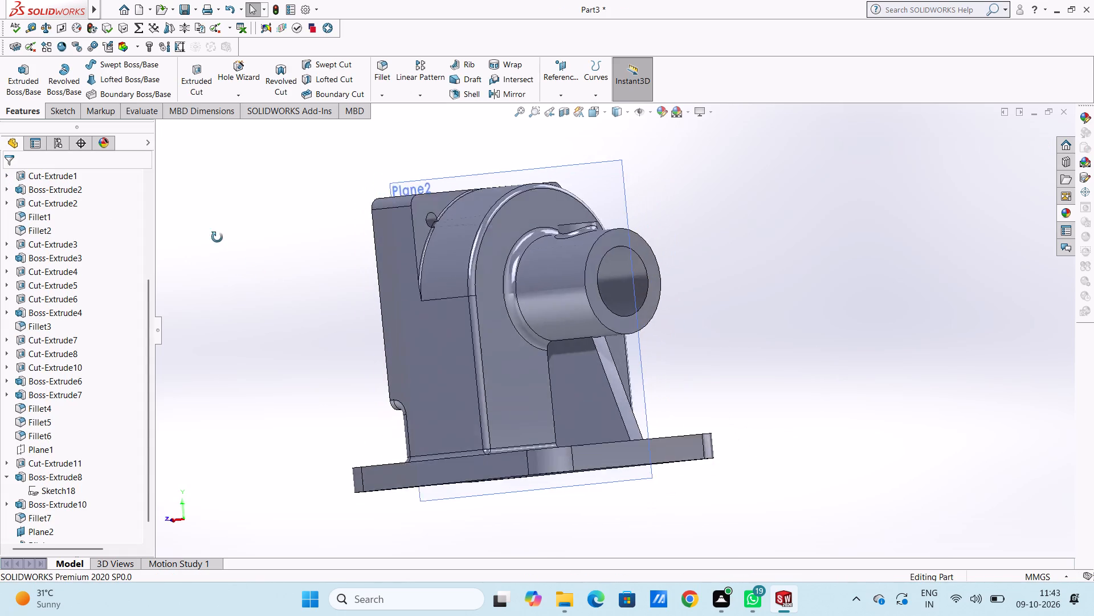
middle_drag(217, 237, 281, 238)
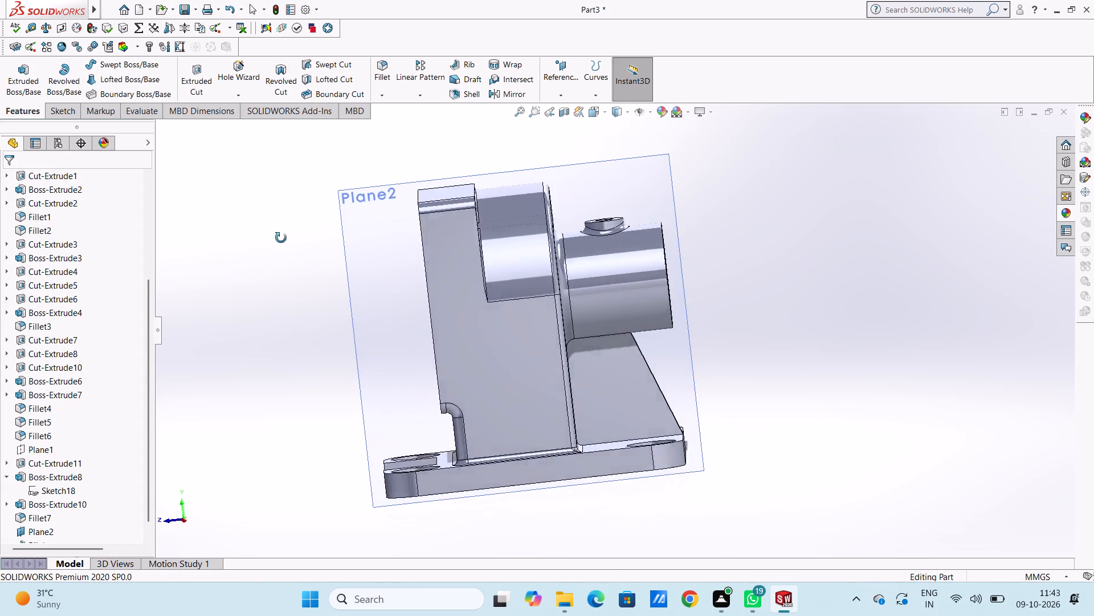
middle_drag(281, 238, 199, 268)
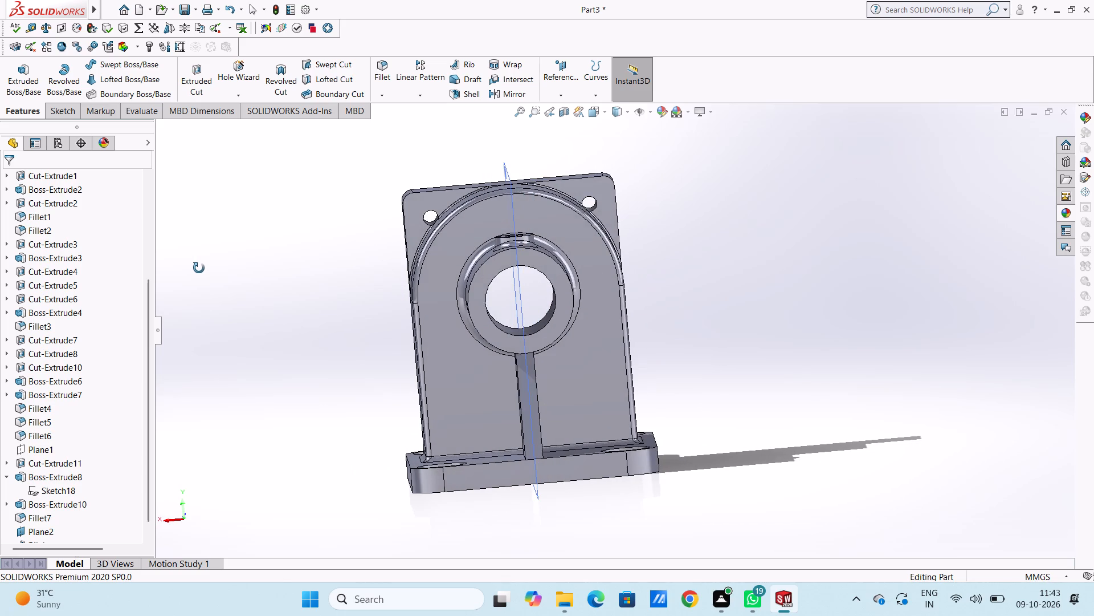
middle_drag(199, 268, 320, 258)
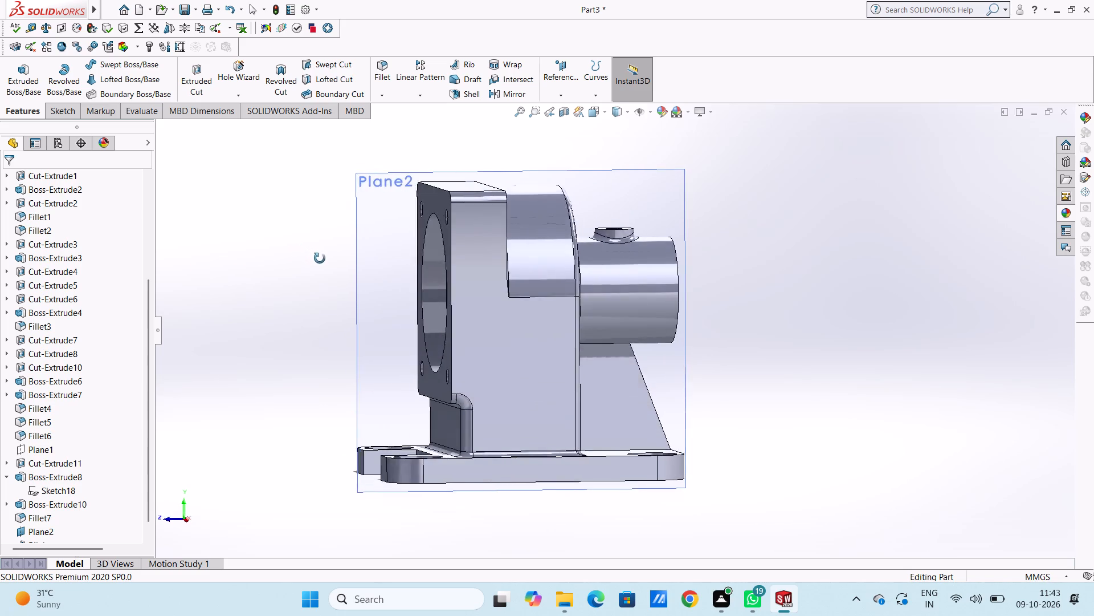
middle_drag(320, 258, 332, 264)
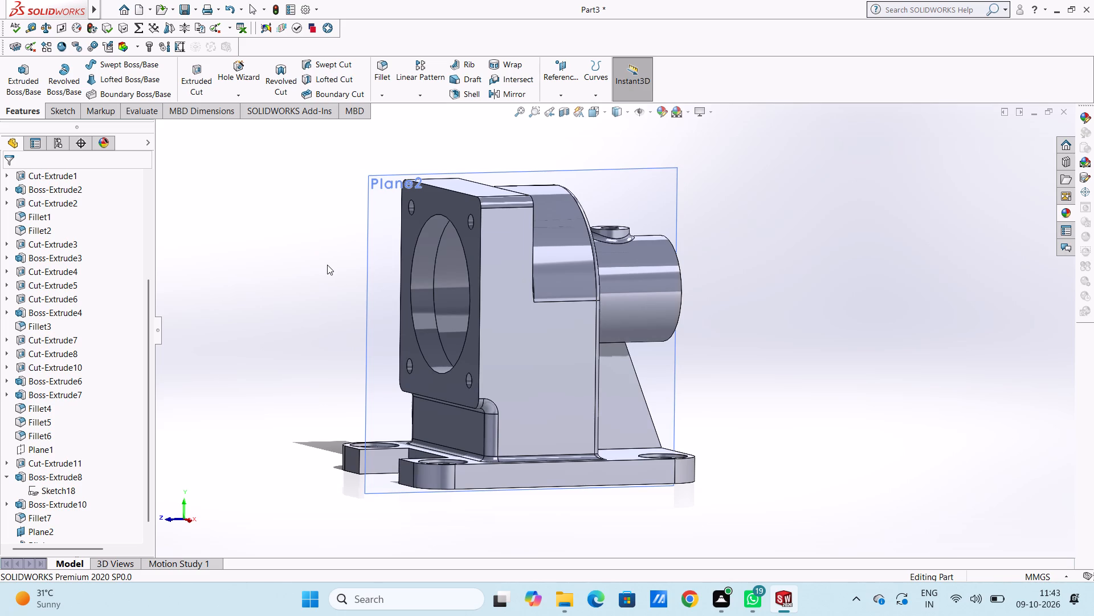
scroll(312, 245, down, 1)
middle_drag(311, 245, 238, 248)
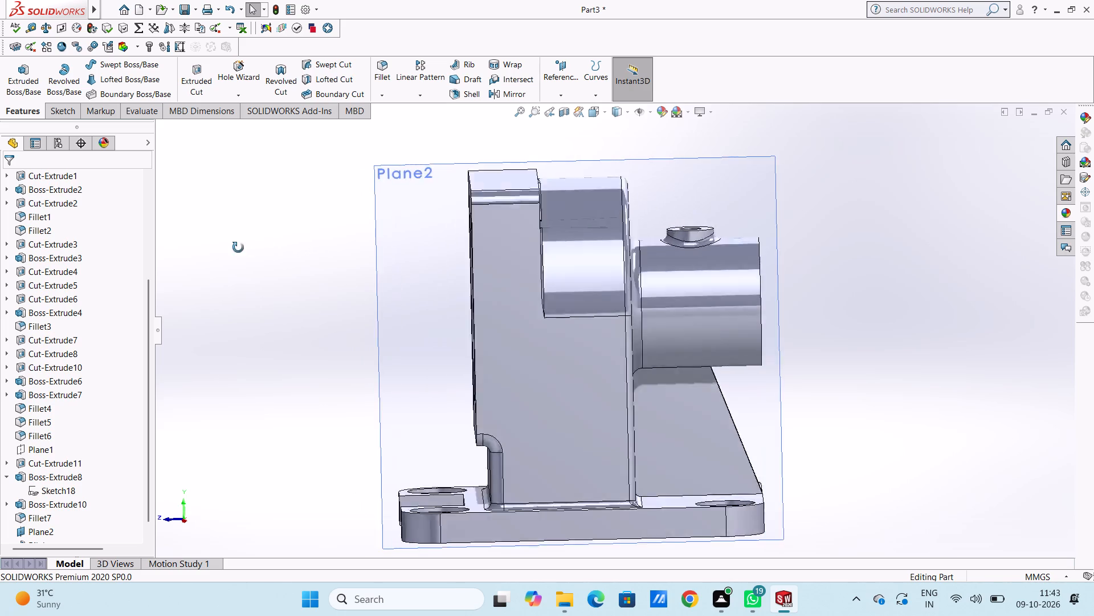
middle_drag(238, 248, 213, 252)
middle_drag(283, 244, 259, 248)
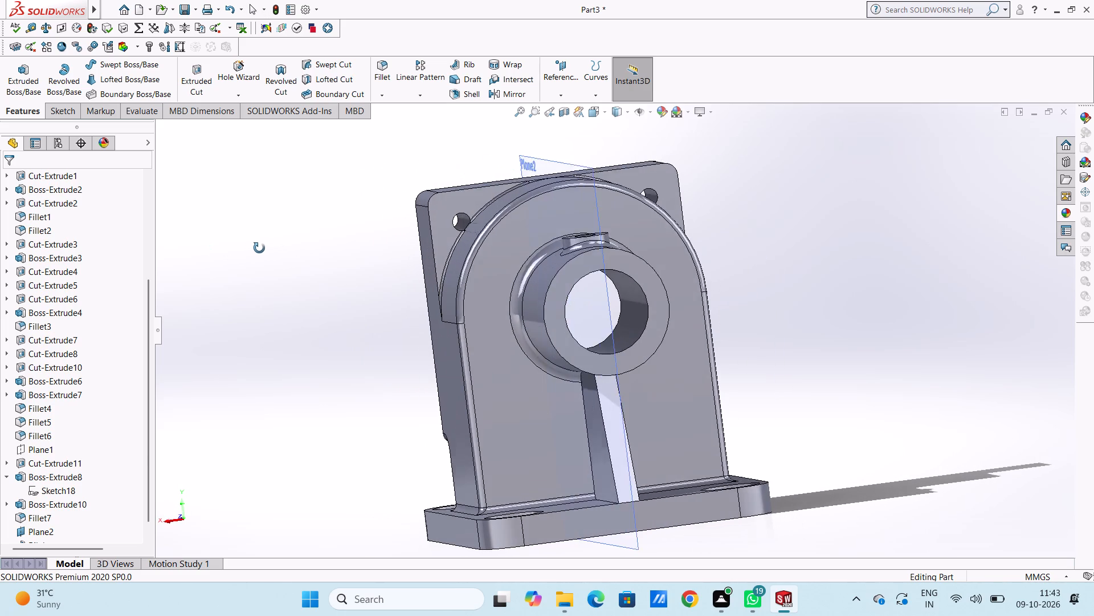
middle_drag(259, 248, 344, 237)
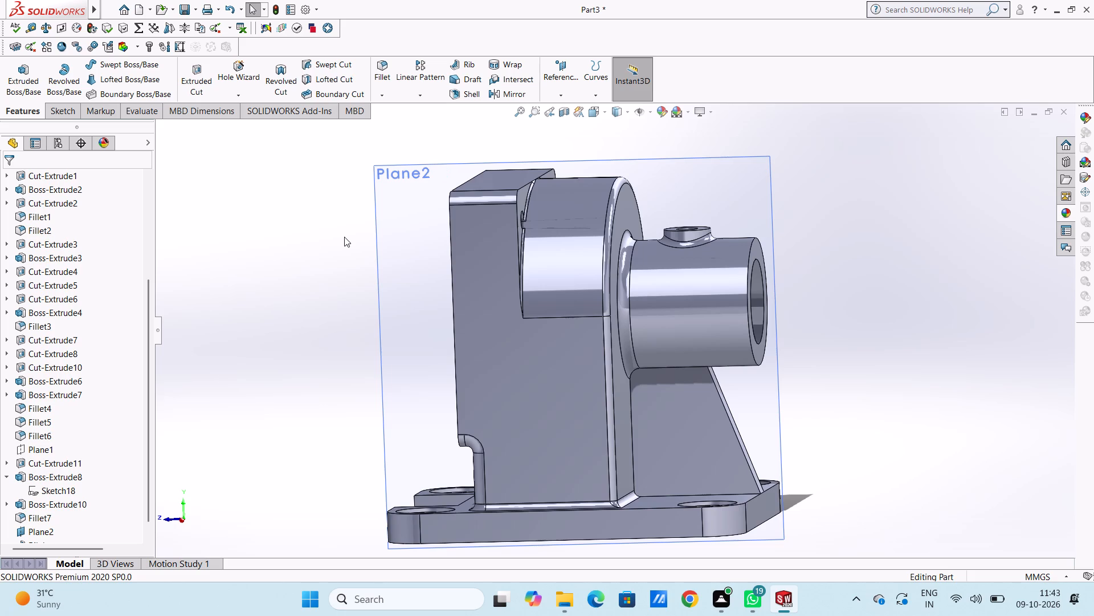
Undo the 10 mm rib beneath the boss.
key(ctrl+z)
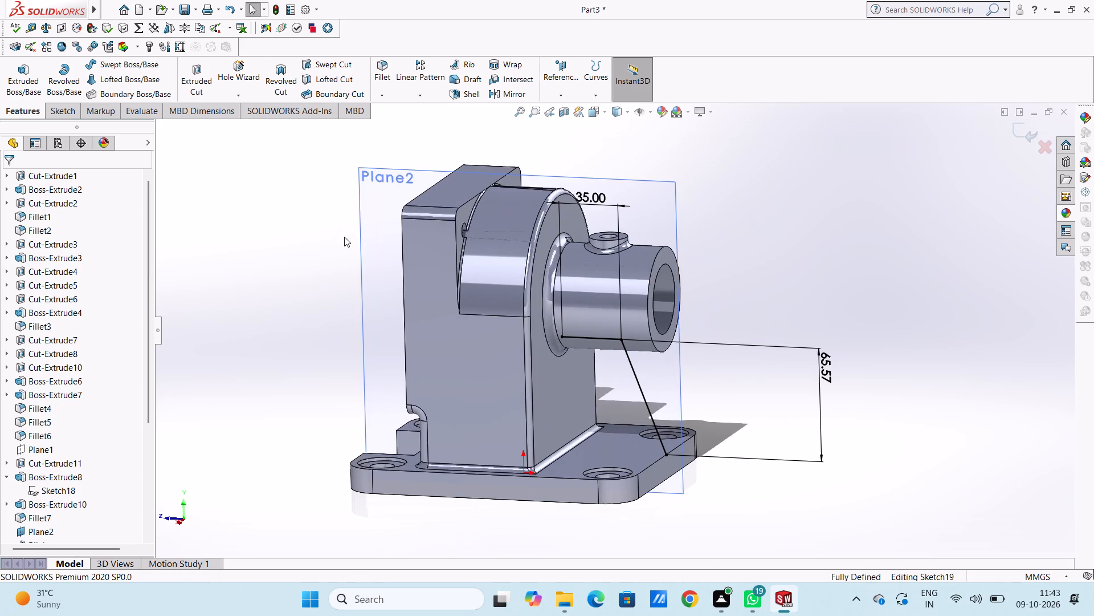
Create a rib from the sketch beneath the boss with a thickness of 14 mm on both sides.
click(35, 110)
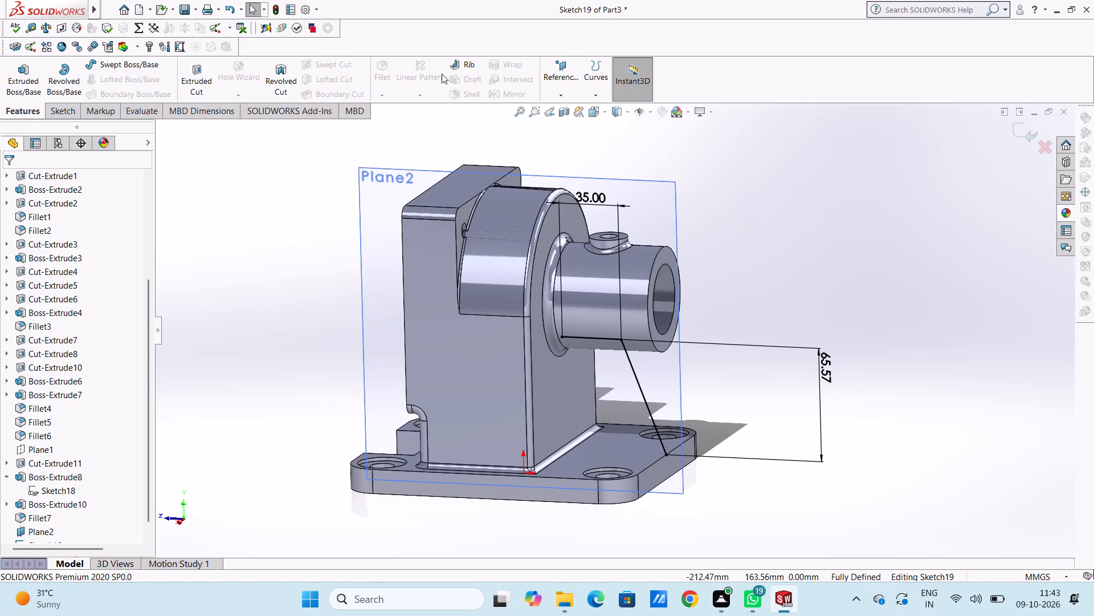
click(459, 68)
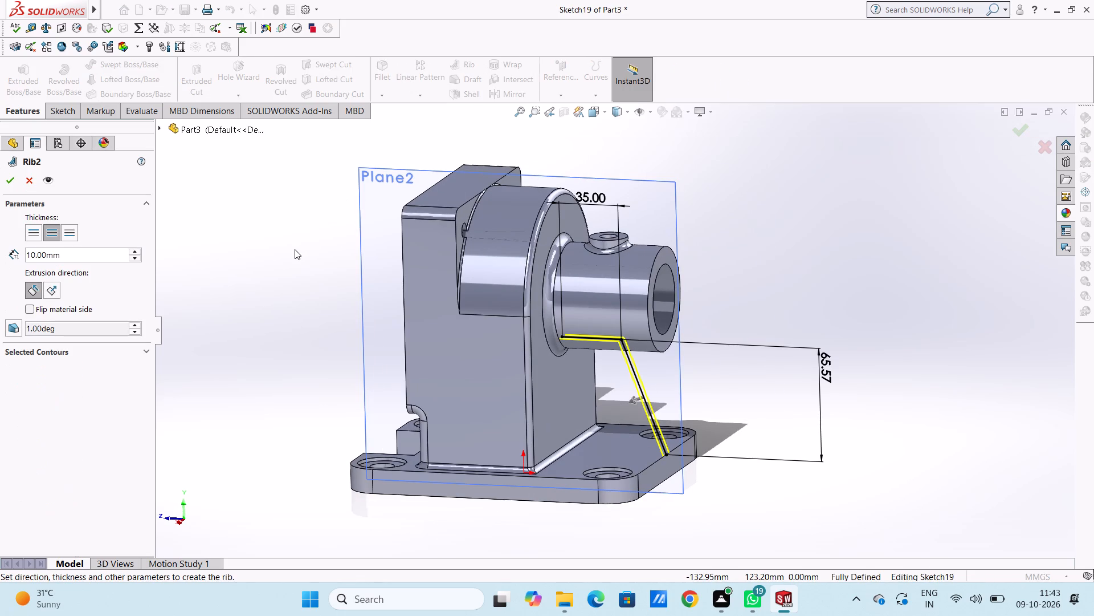
double_click(108, 256)
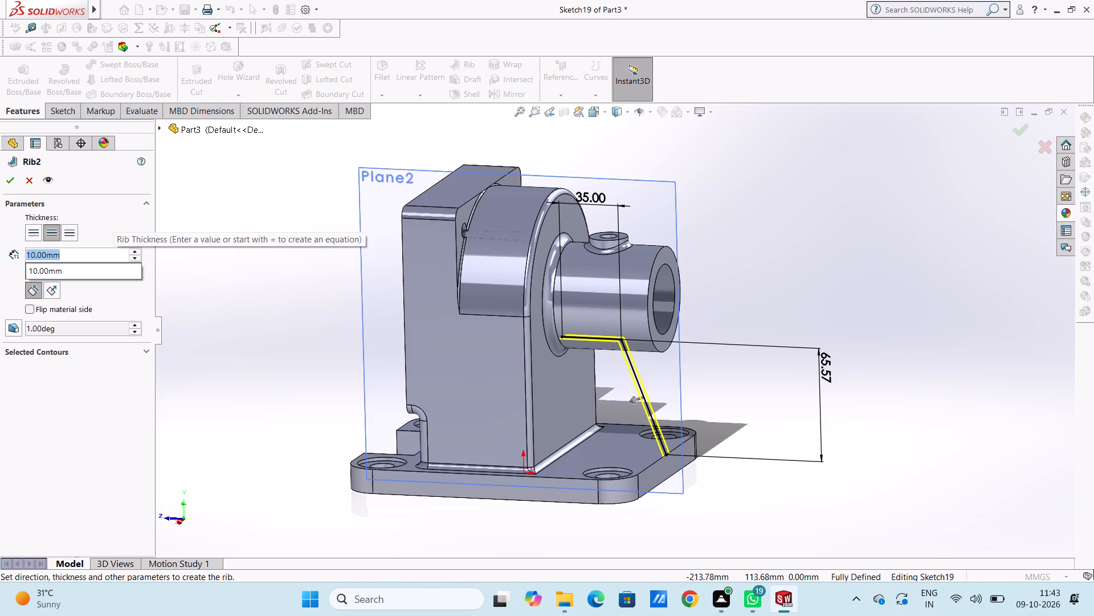
text(14)
key(Return)
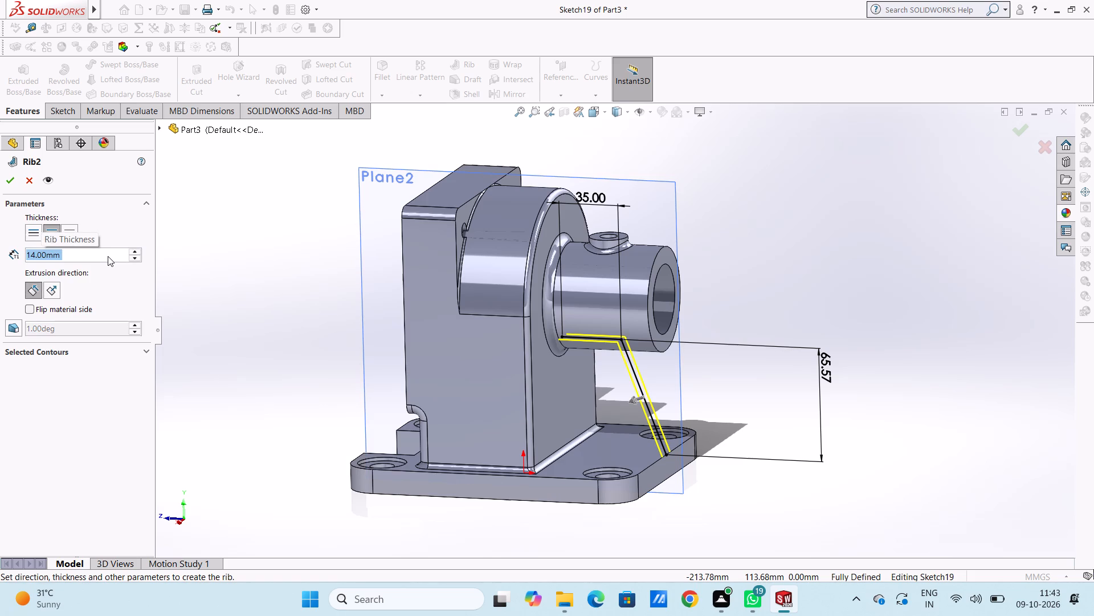
click(9, 180)
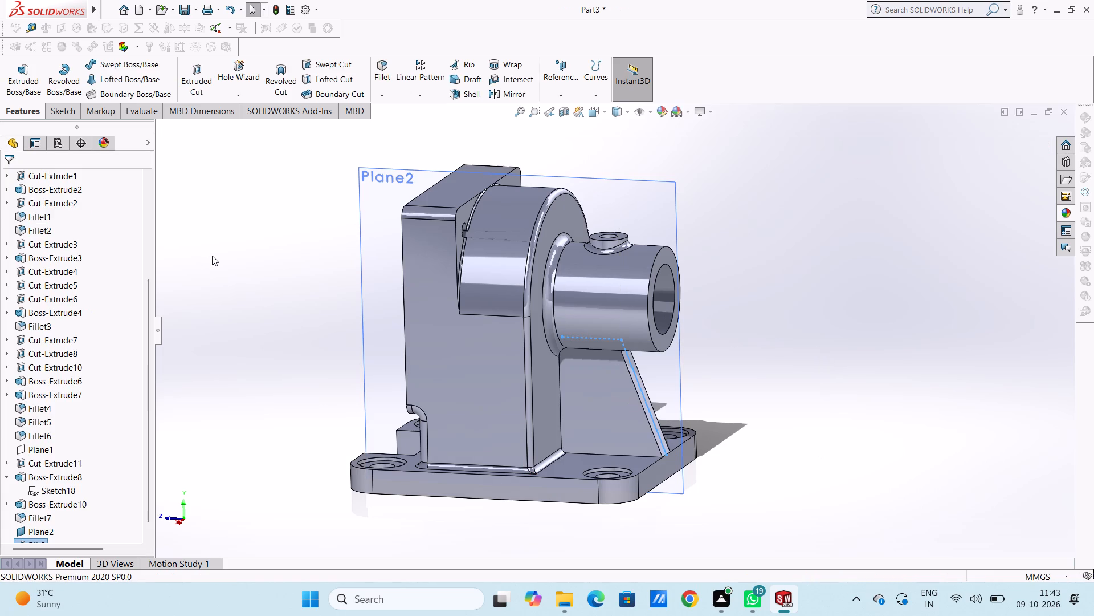
click(212, 256)
Hide Plane2.
scroll(81, 486, down, 3)
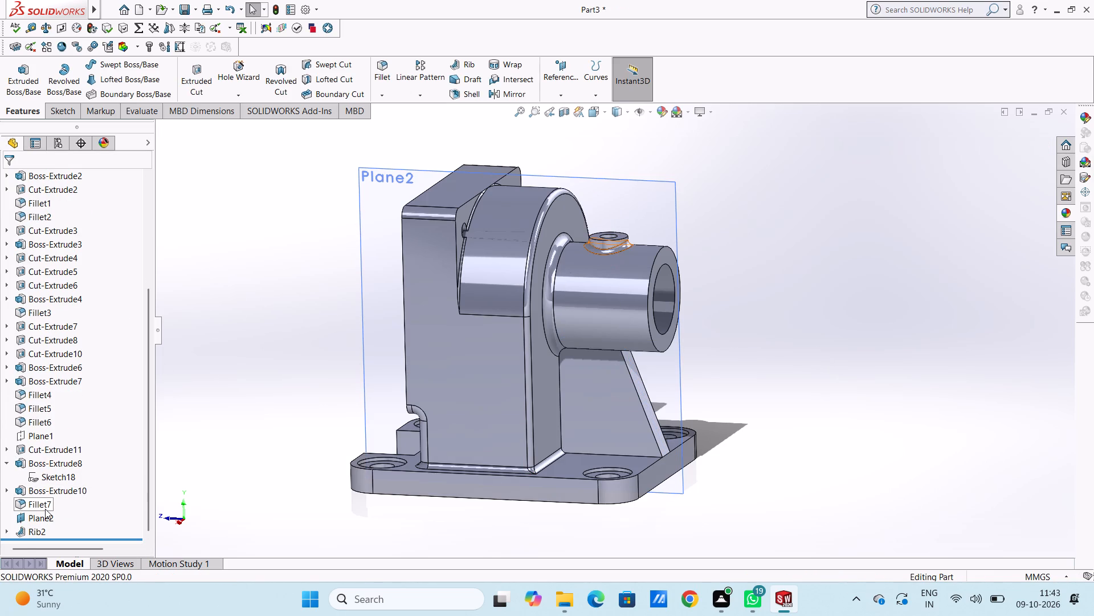
click(48, 518)
click(77, 502)
click(225, 437)
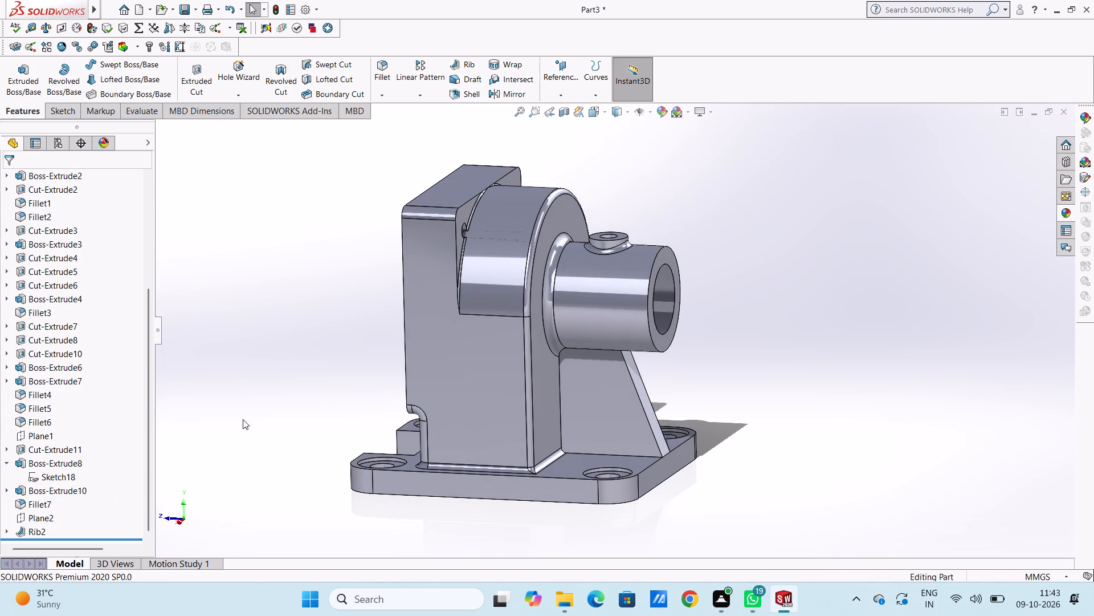
Fillet the edges where both side faces of the rib meet the boss, body and base plate with a 3 mm radius.
middle_drag(282, 389, 287, 335)
scroll(610, 299, down, 5)
middle_drag(781, 362, 791, 372)
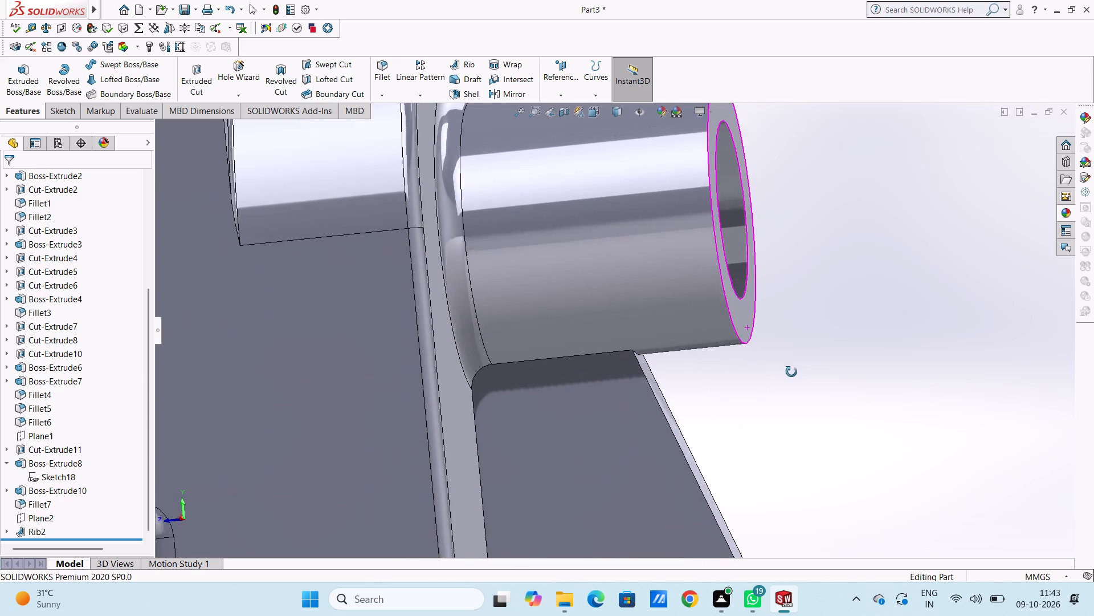
middle_drag(791, 372, 768, 387)
click(381, 62)
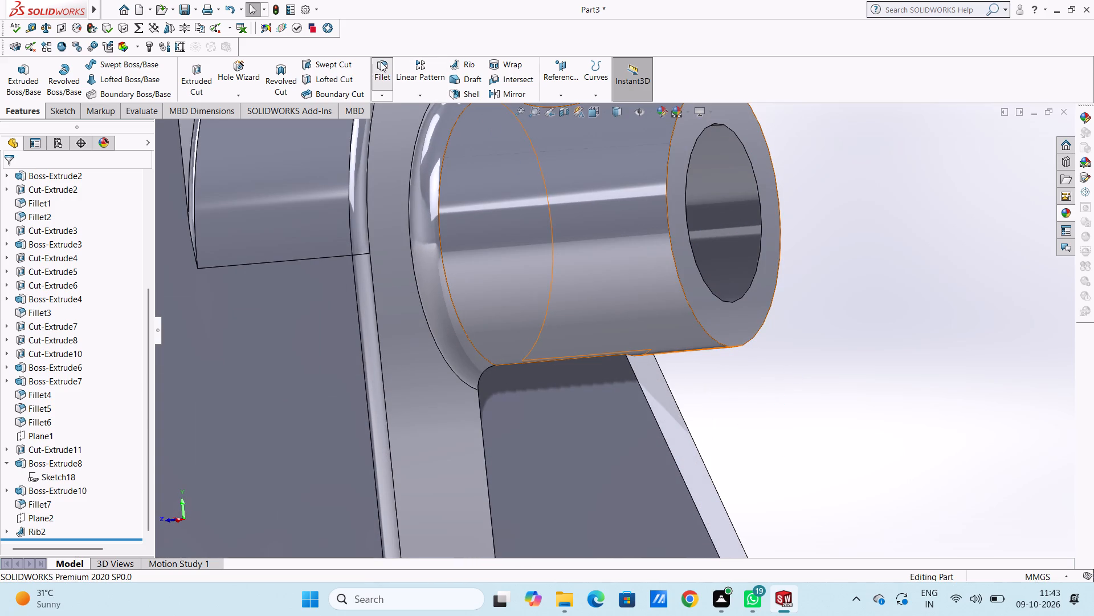
scroll(528, 404, up, 2)
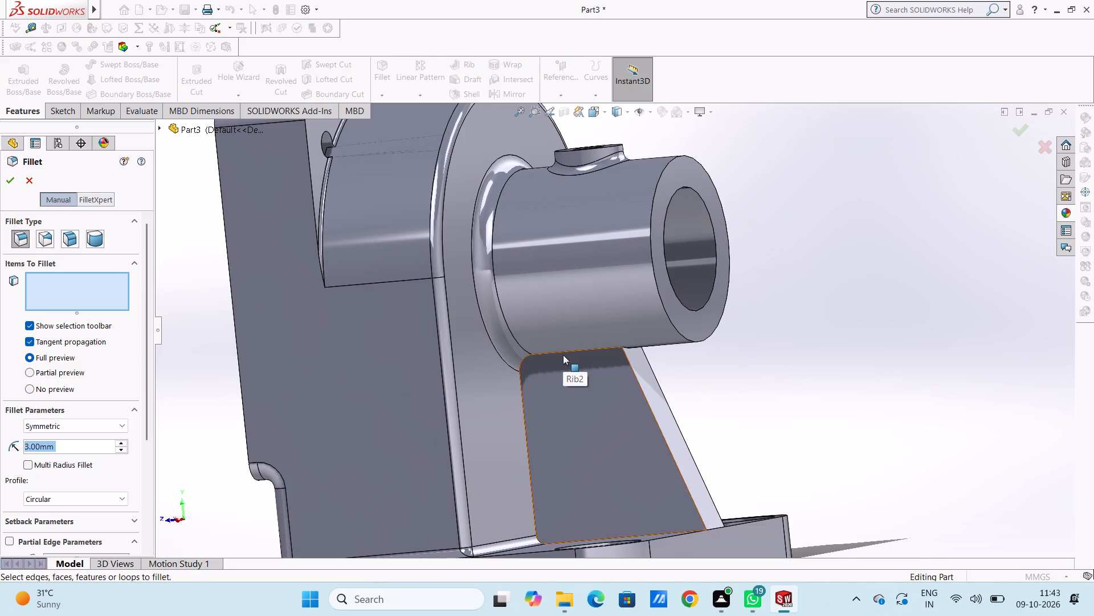
click(564, 351)
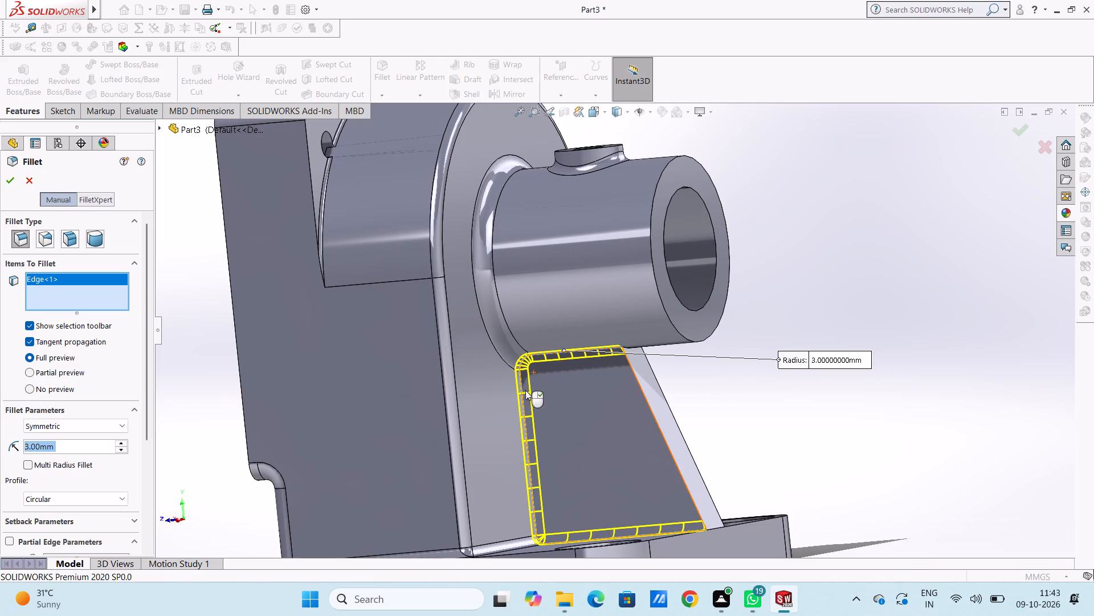
scroll(777, 406, up, 1)
middle_drag(777, 405, 675, 459)
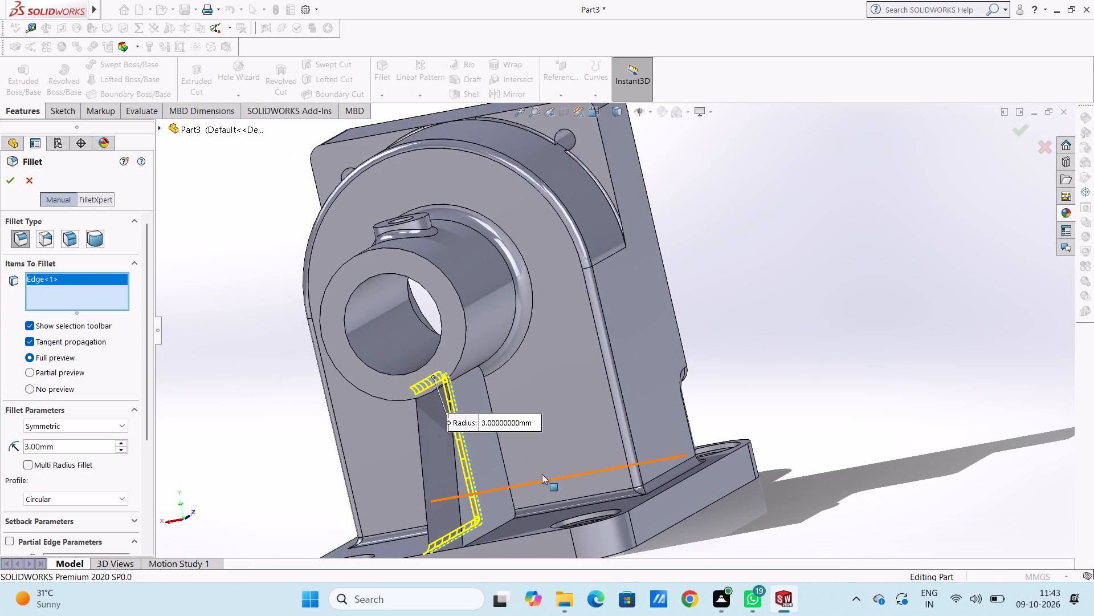
scroll(504, 493, up, 3)
middle_drag(546, 424, 522, 461)
scroll(521, 463, down, 2)
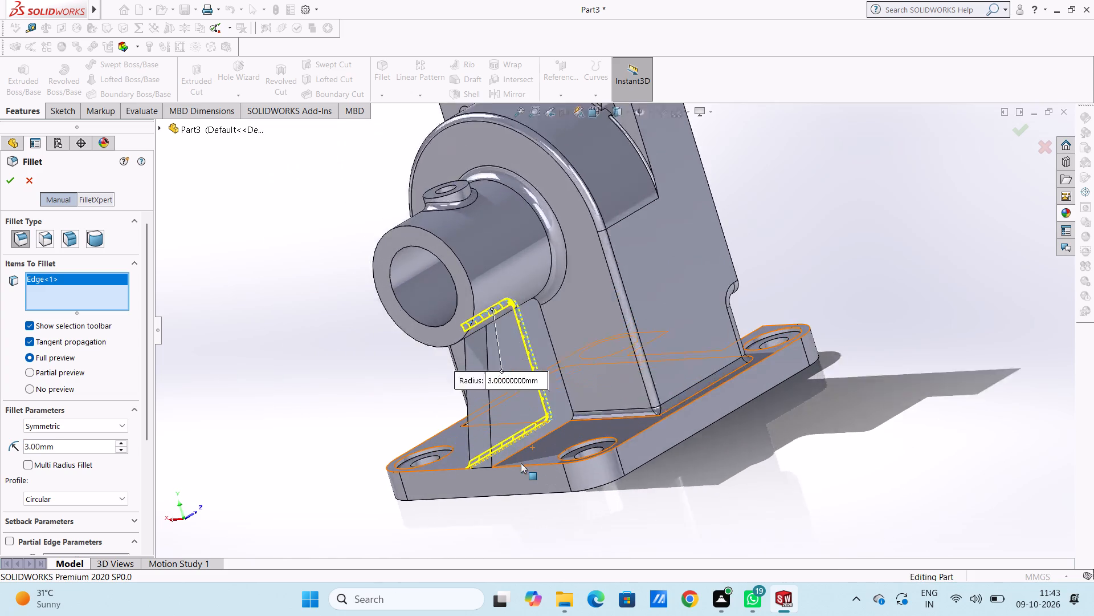
scroll(521, 463, down, 2)
click(518, 437)
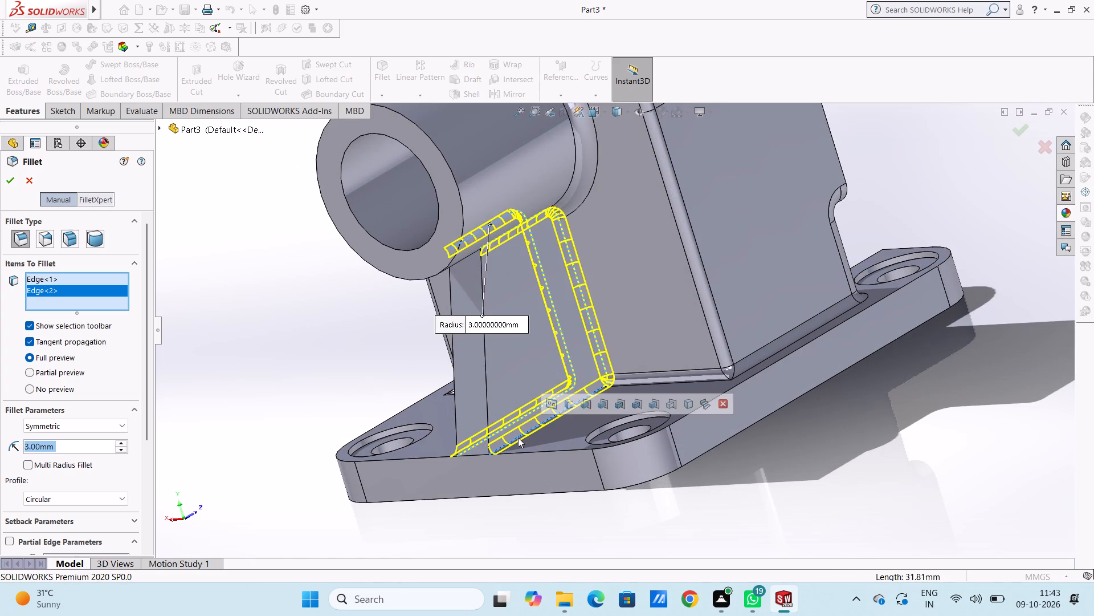
click(10, 188)
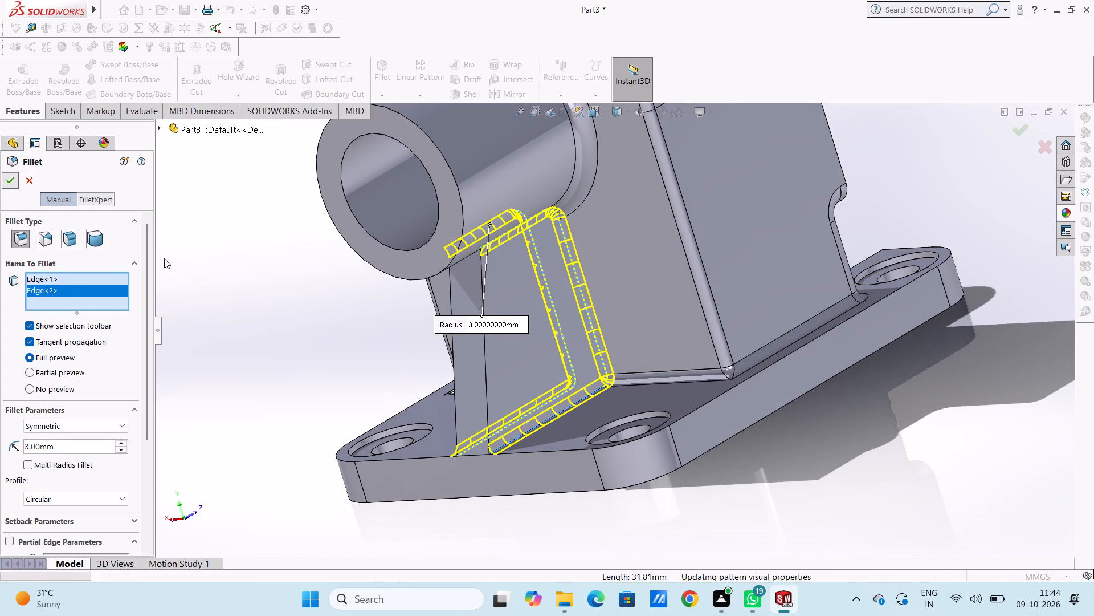
Examine the filleted part from several sides and finish in the isometric view.
scroll(283, 303, up, 4)
middle_drag(386, 359, 415, 304)
middle_drag(428, 301, 586, 327)
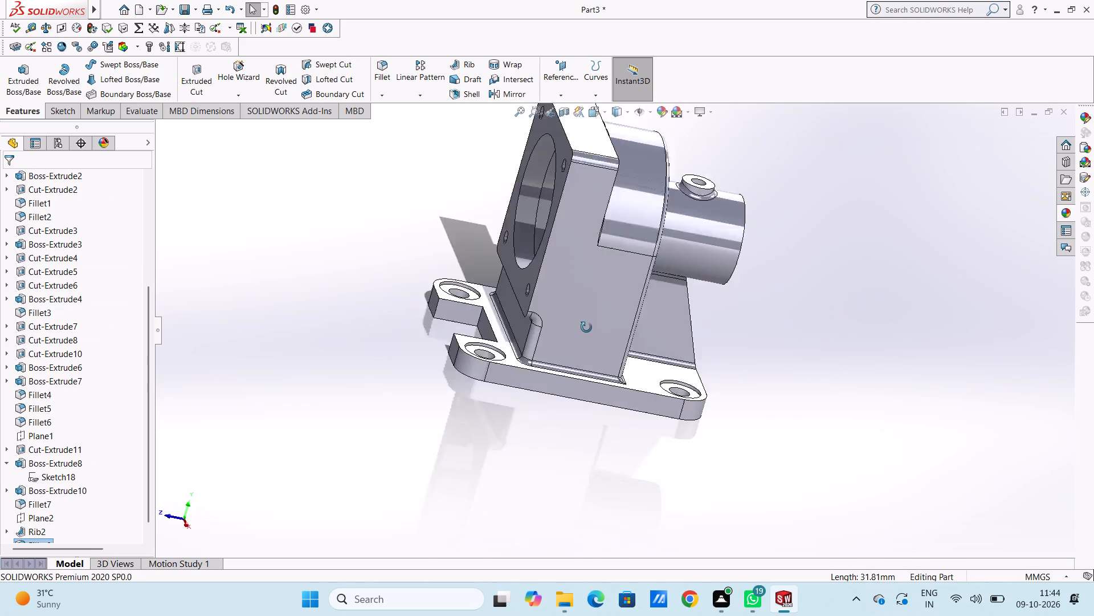
middle_drag(586, 327, 591, 310)
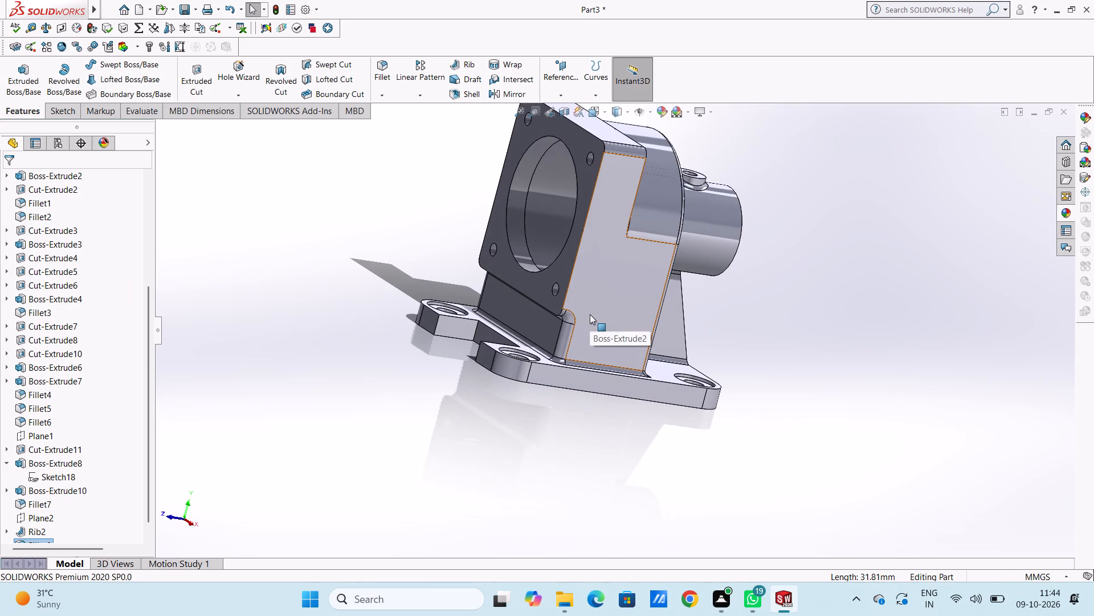
middle_drag(563, 291, 577, 314)
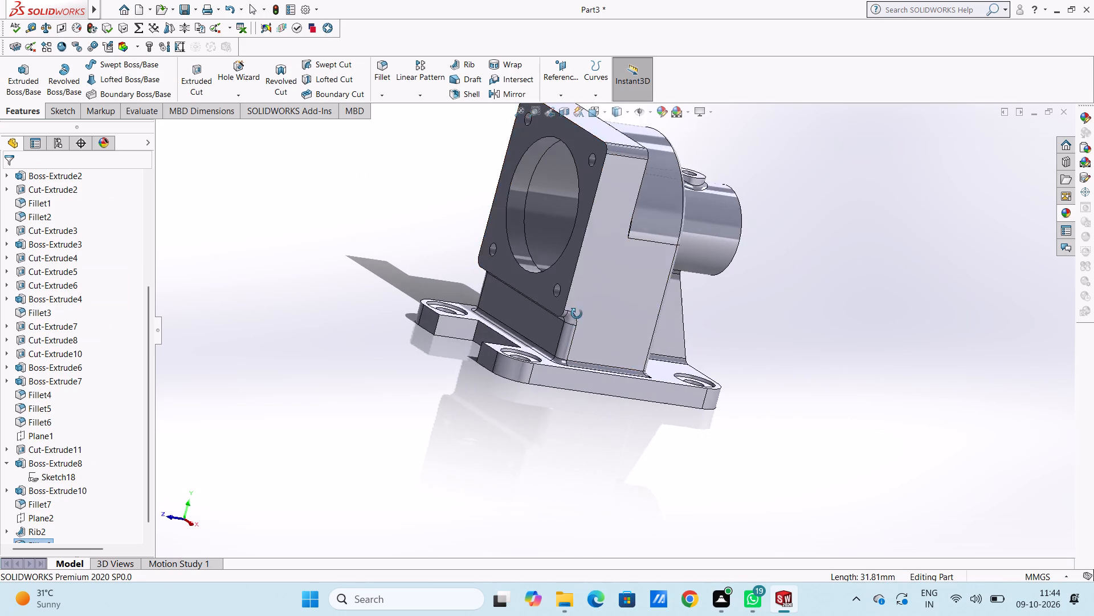
middle_drag(577, 314, 594, 363)
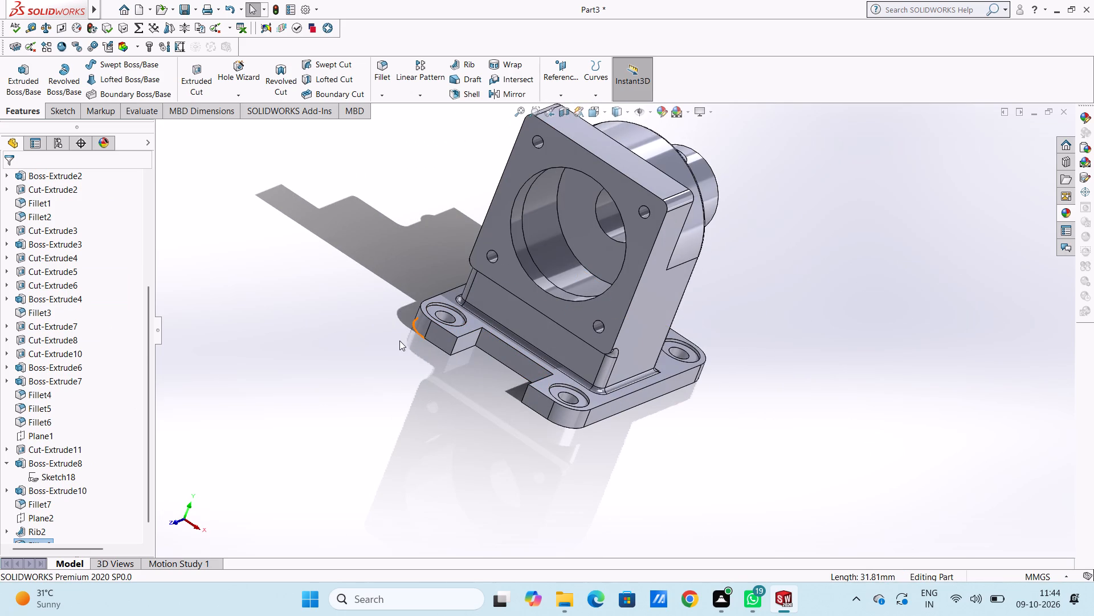
key(ctrl+7)
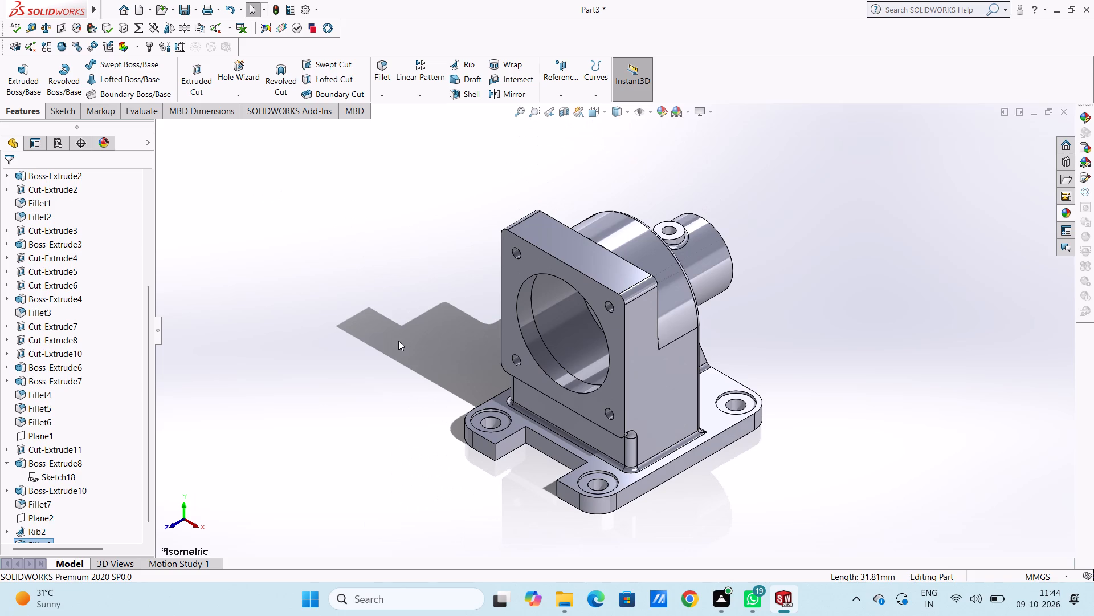
key(Escape)
key(Escape)
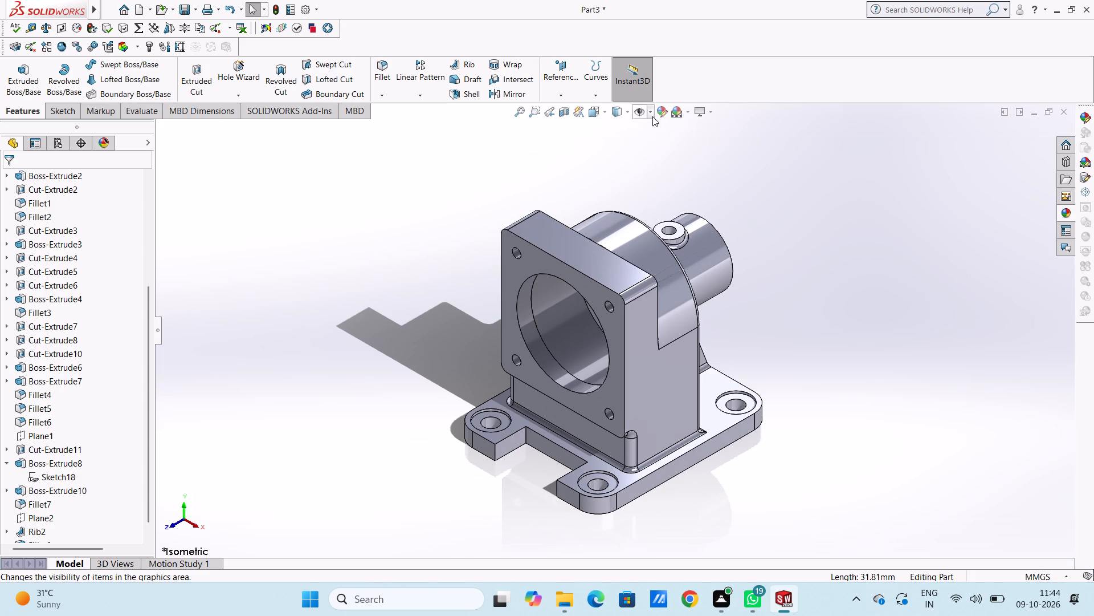
Set the whole part's colour to blue with RGB values 0, 157, 222.
click(659, 111)
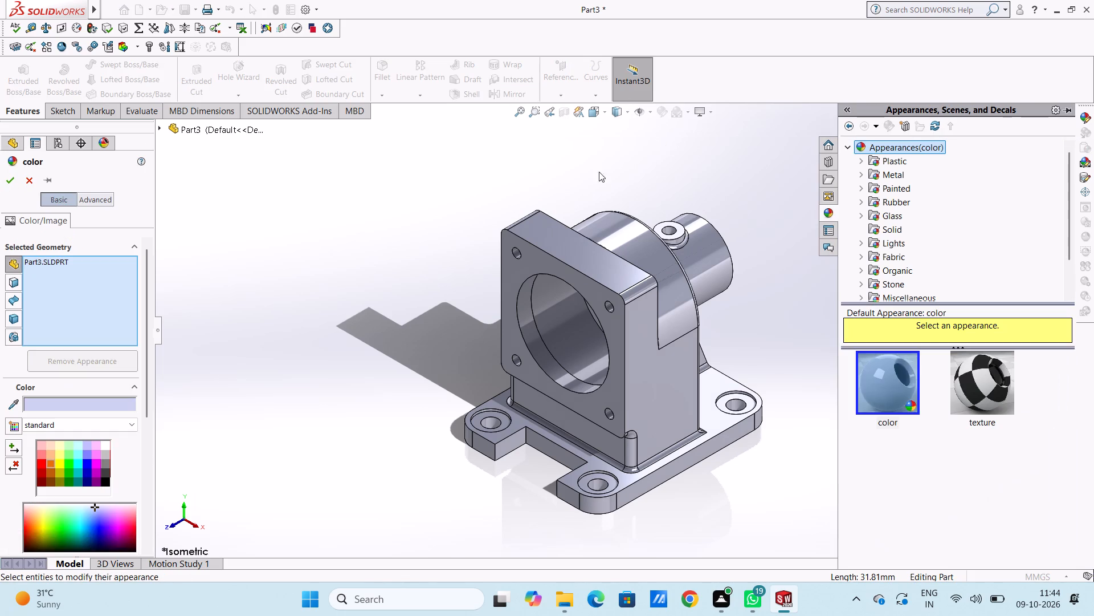
scroll(131, 495, down, 3)
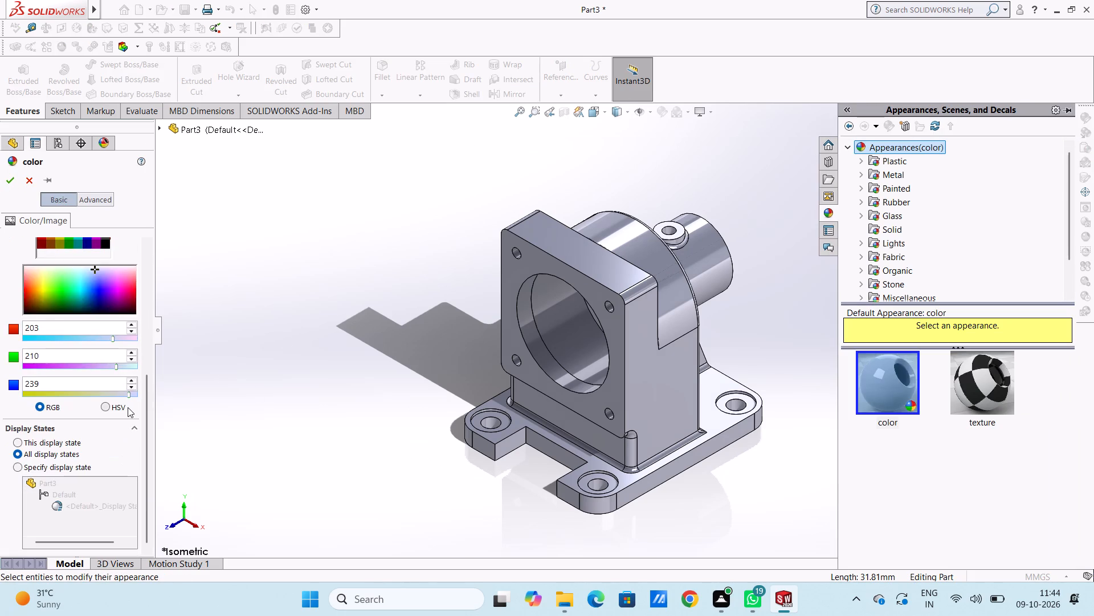
scroll(128, 407, up, 1)
click(93, 379)
click(85, 376)
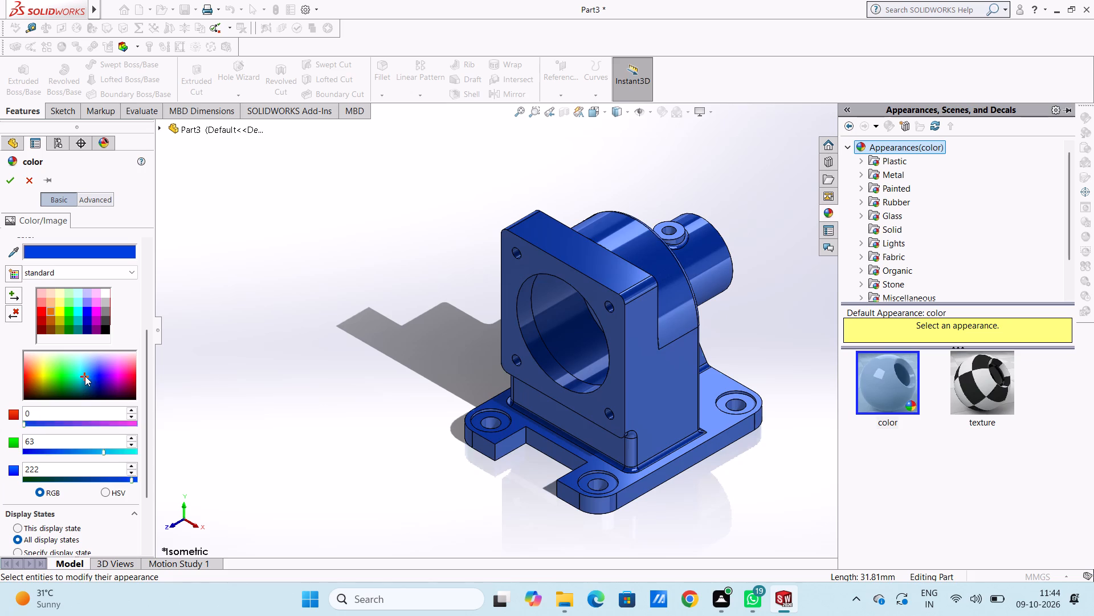
click(77, 374)
click(80, 378)
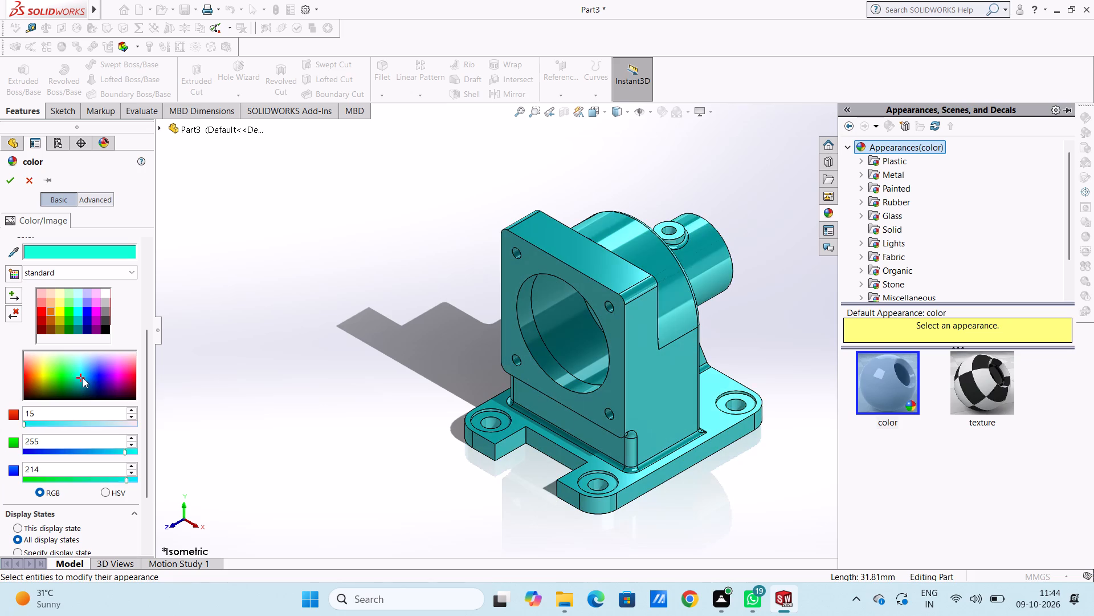
click(84, 376)
click(87, 376)
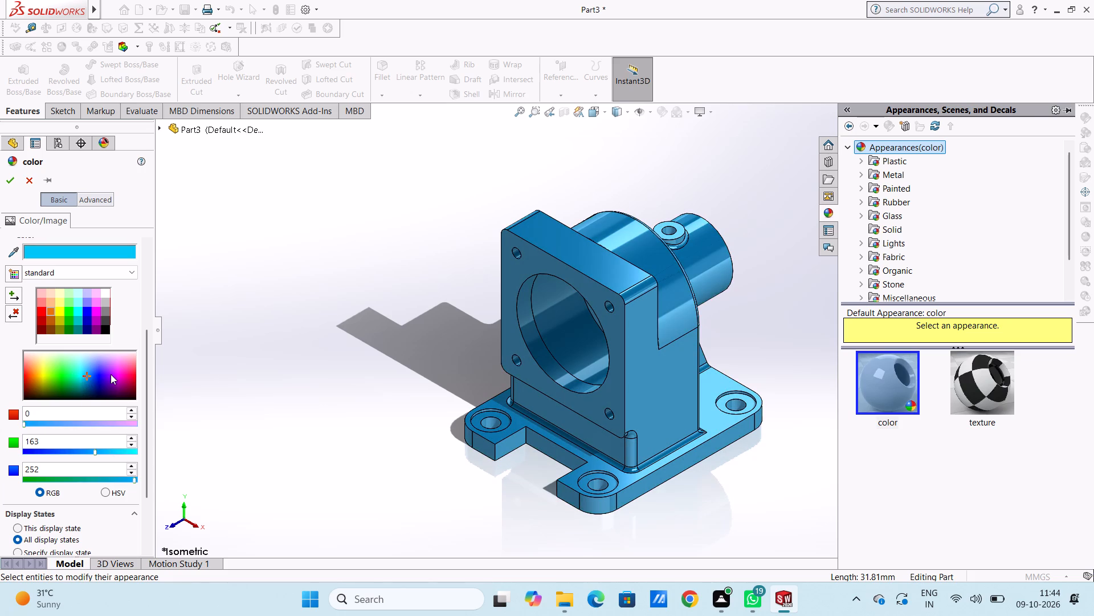
click(93, 376)
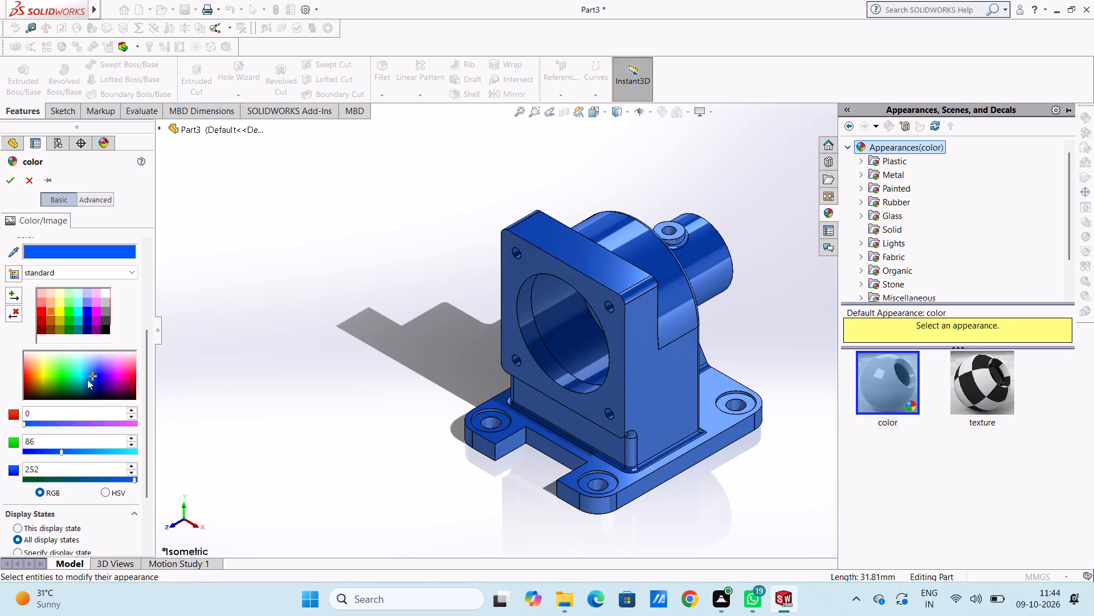
click(87, 379)
click(85, 379)
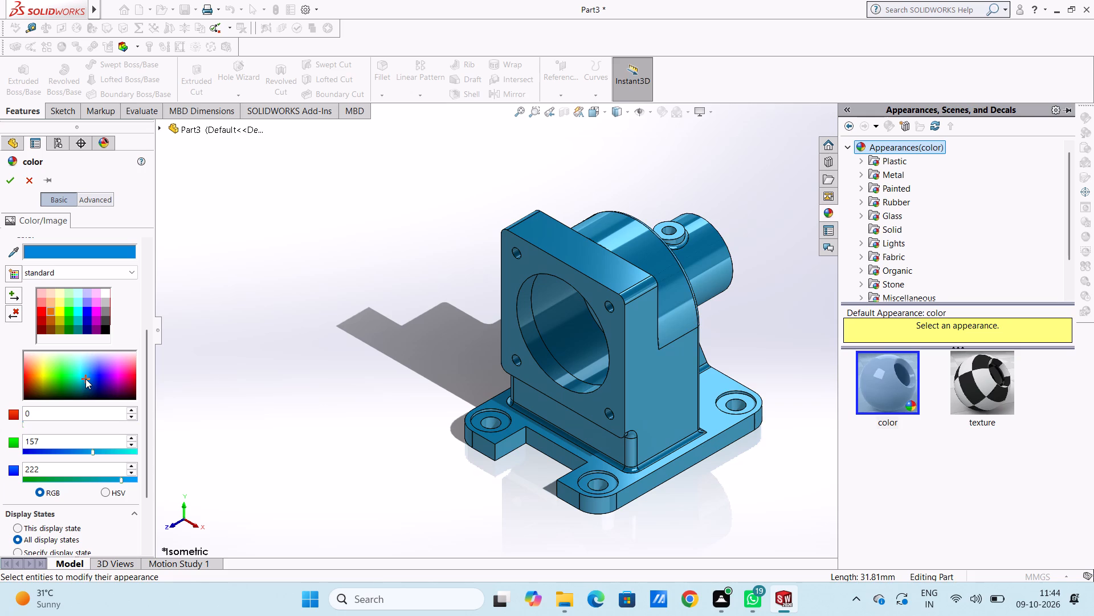
click(9, 183)
Apply the chromium plate metal appearance to the feature forming the four small corner holes of the front flange.
scroll(607, 321, down, 1)
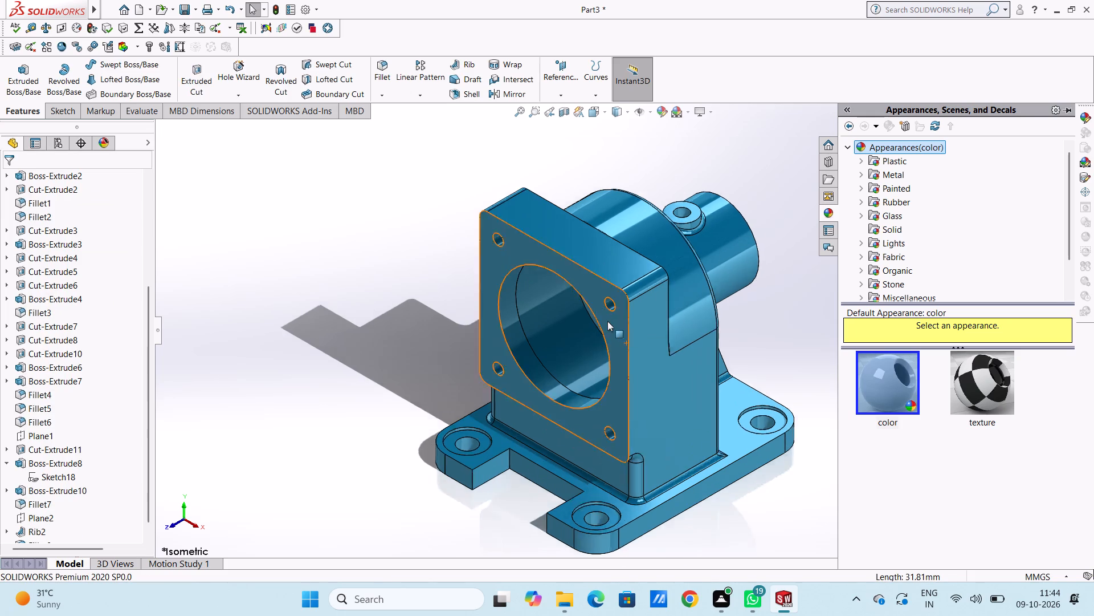
scroll(607, 321, down, 2)
click(885, 178)
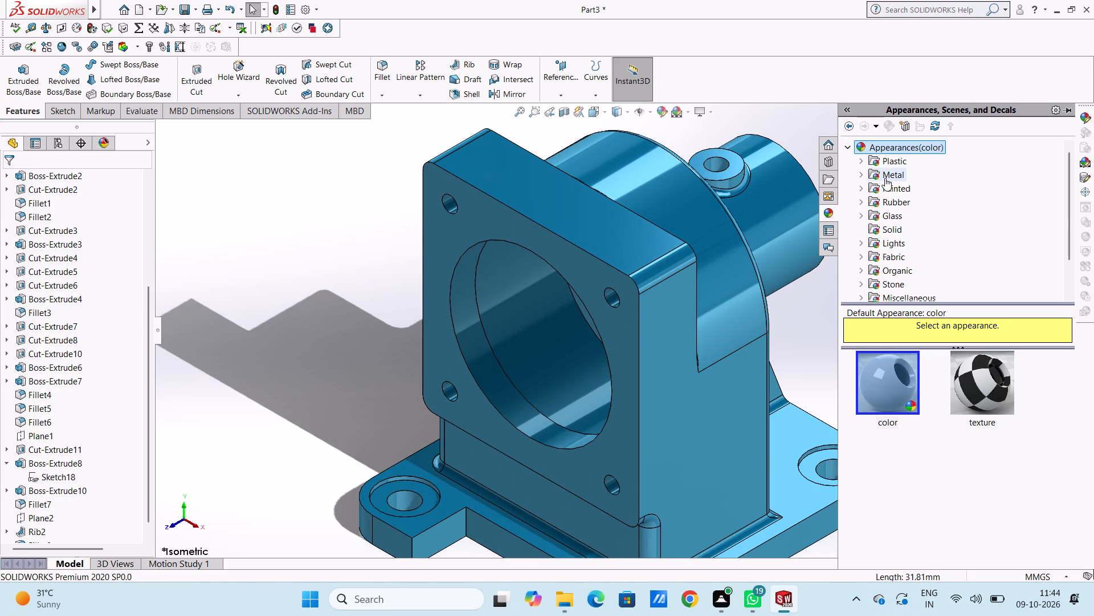
scroll(601, 306, down, 3)
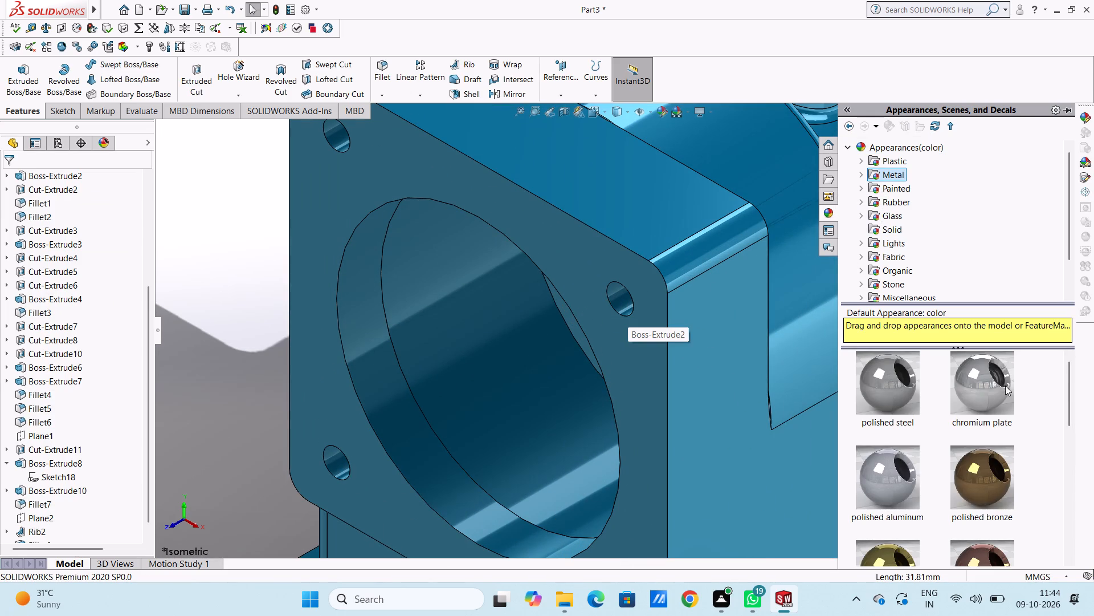
drag(1005, 386, 627, 299)
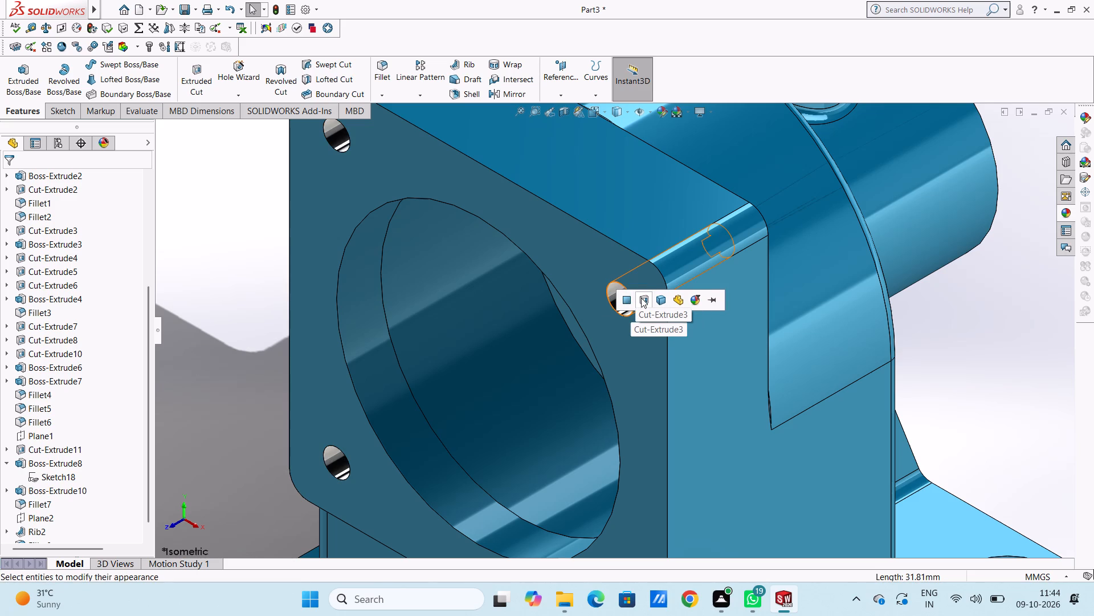
click(641, 298)
Apply the chromium plate appearance to the Cut-Extrude8 feature, the large bore behind the front flange opening.
scroll(611, 330, up, 4)
scroll(535, 382, down, 4)
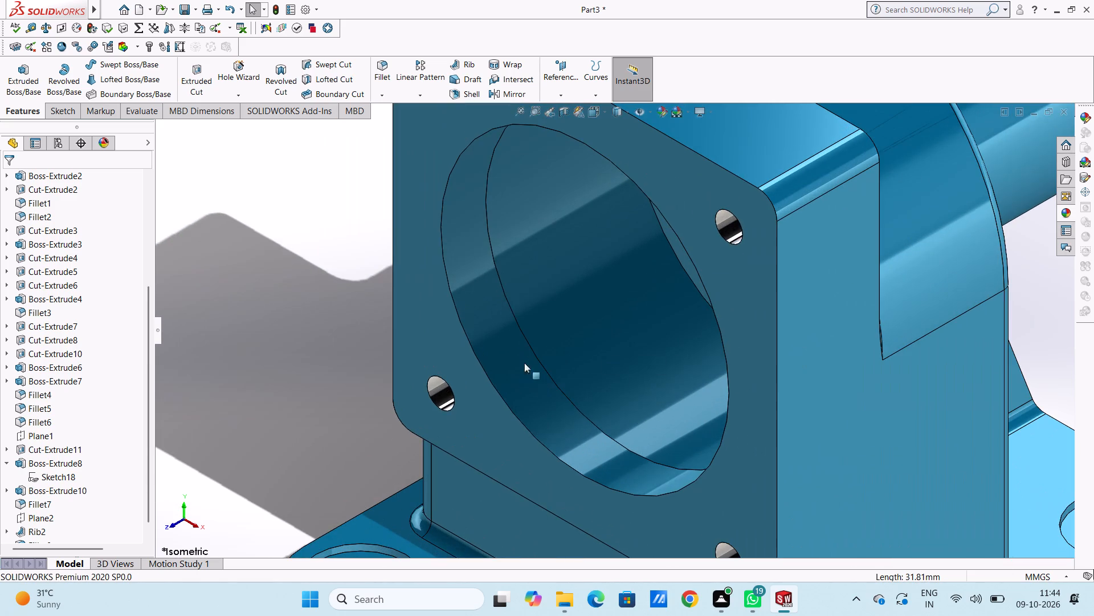
scroll(487, 192, down, 1)
scroll(489, 196, up, 4)
scroll(639, 248, down, 4)
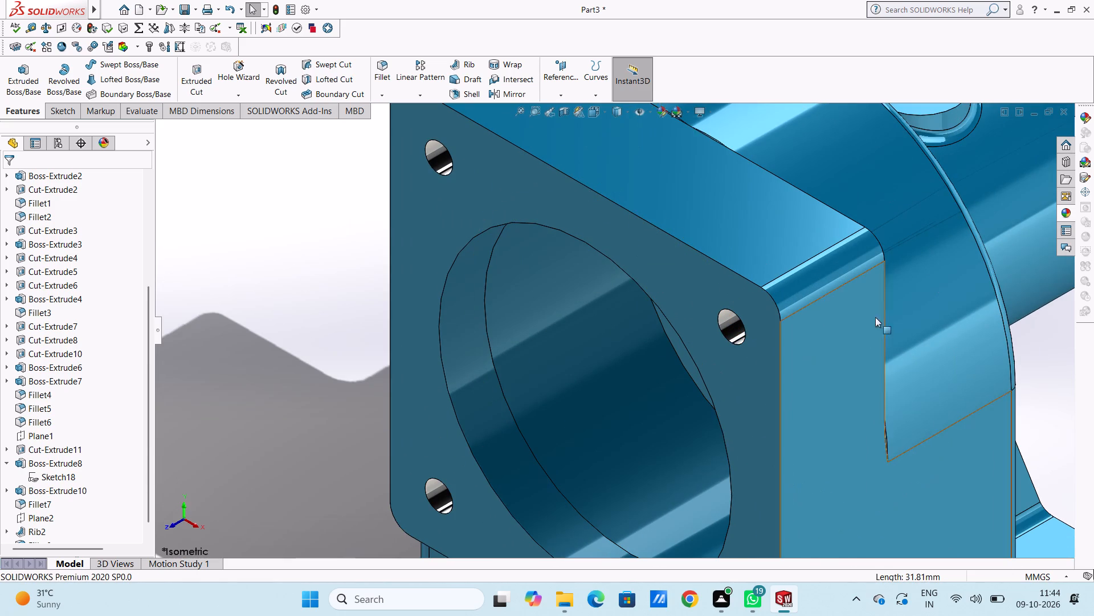
click(1062, 212)
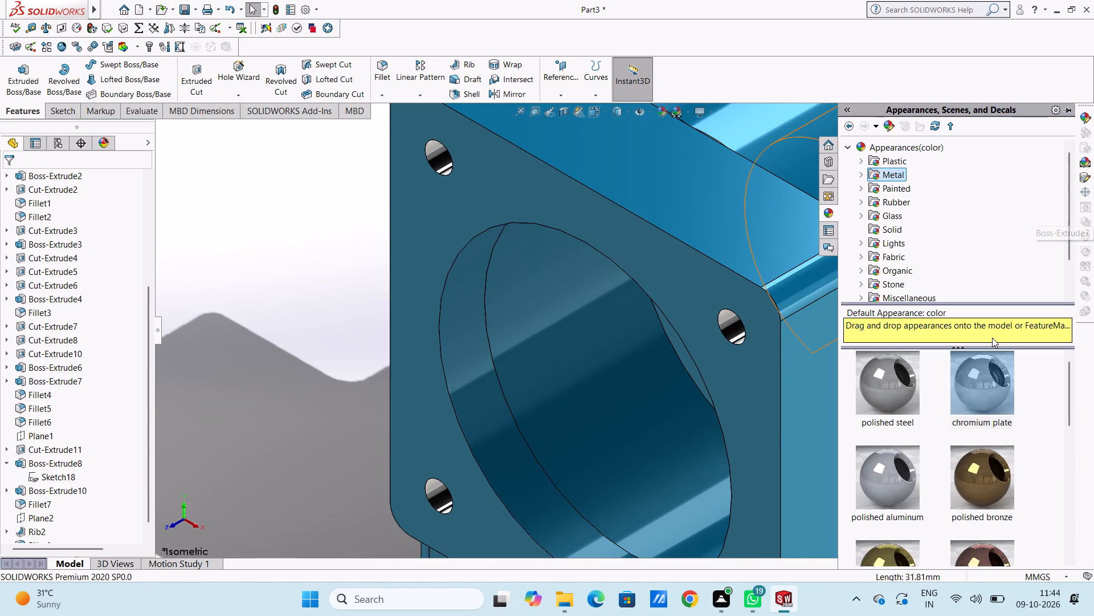
drag(978, 384, 560, 374)
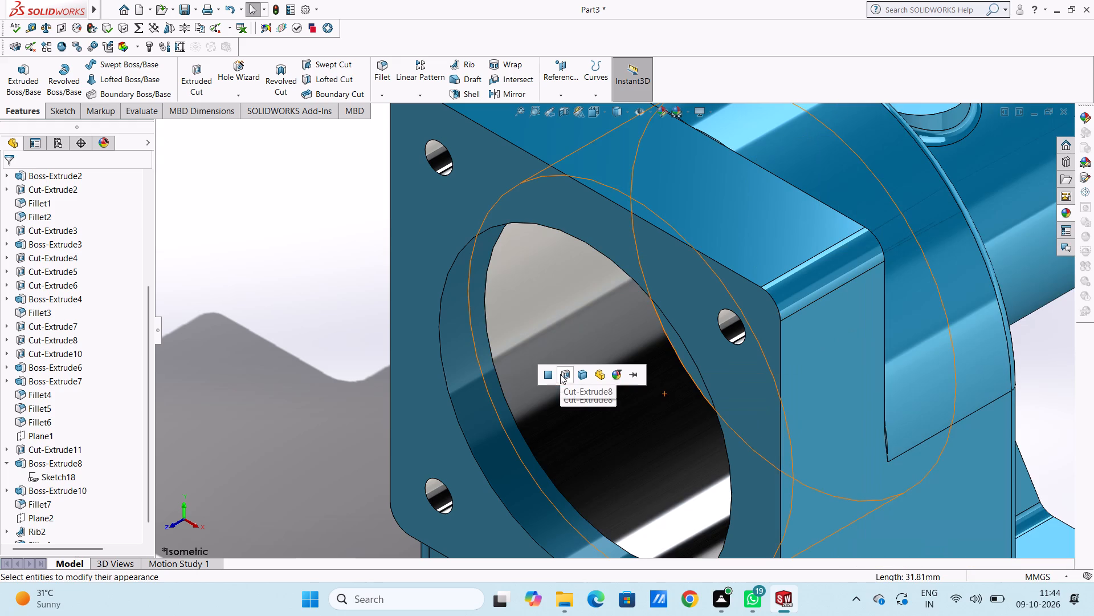
click(561, 374)
Apply the chromium plate appearance to the inner cylindrical face of the rear boss's bore.
middle_drag(622, 396, 662, 342)
scroll(783, 259, down, 5)
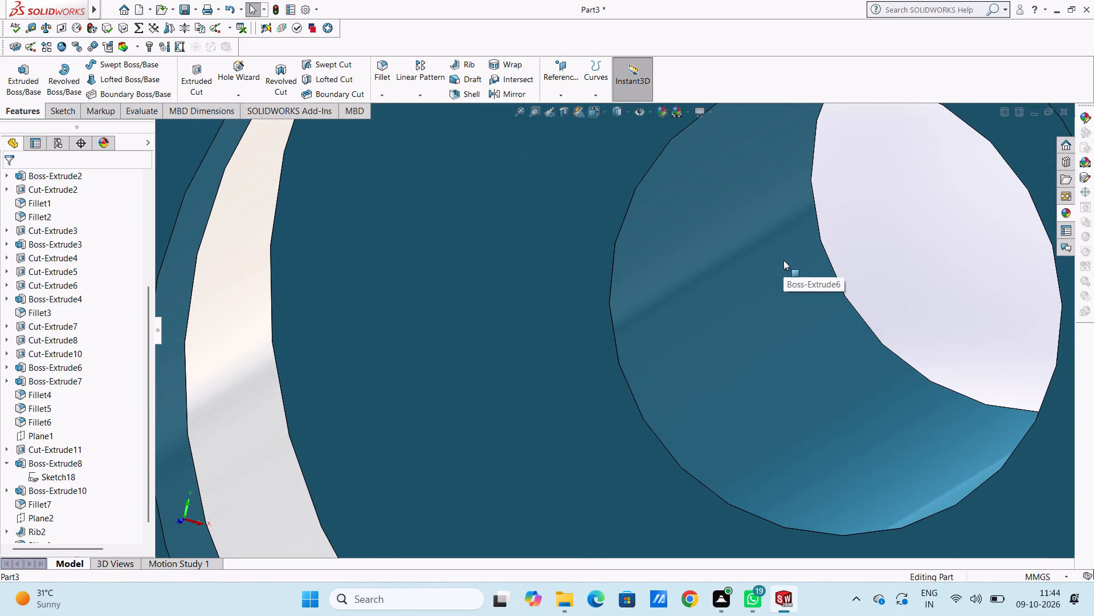
scroll(805, 244, down, 2)
middle_drag(769, 293, 752, 313)
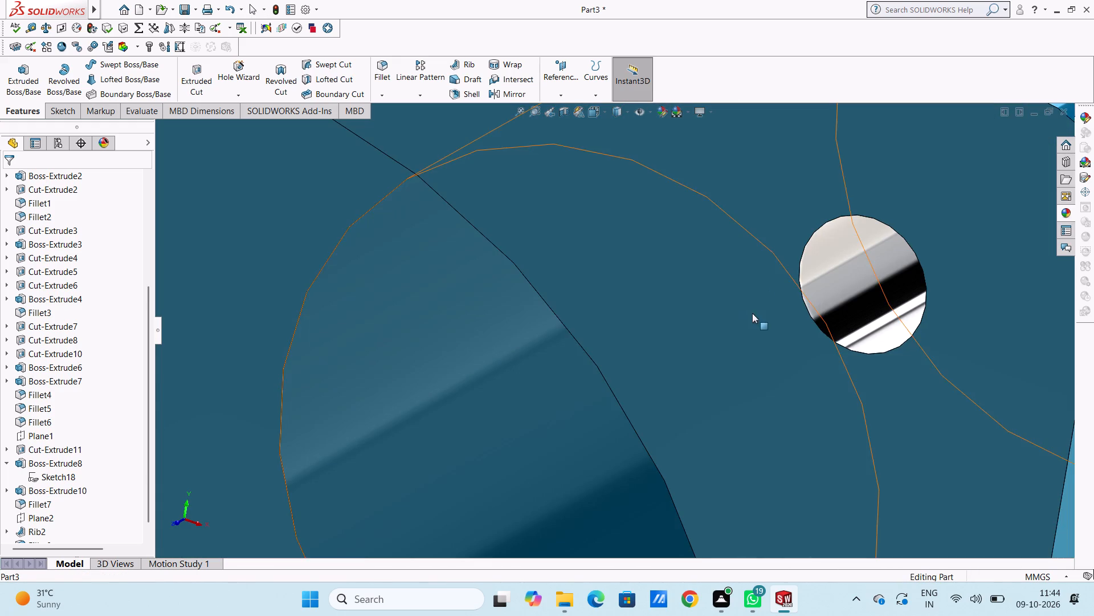
click(1061, 212)
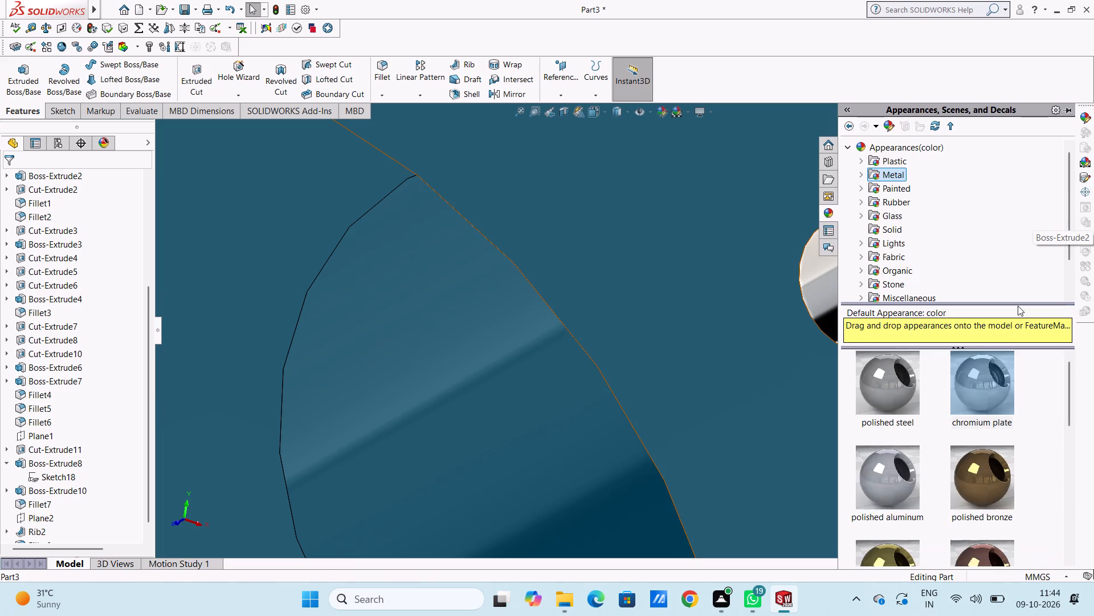
drag(990, 369, 398, 363)
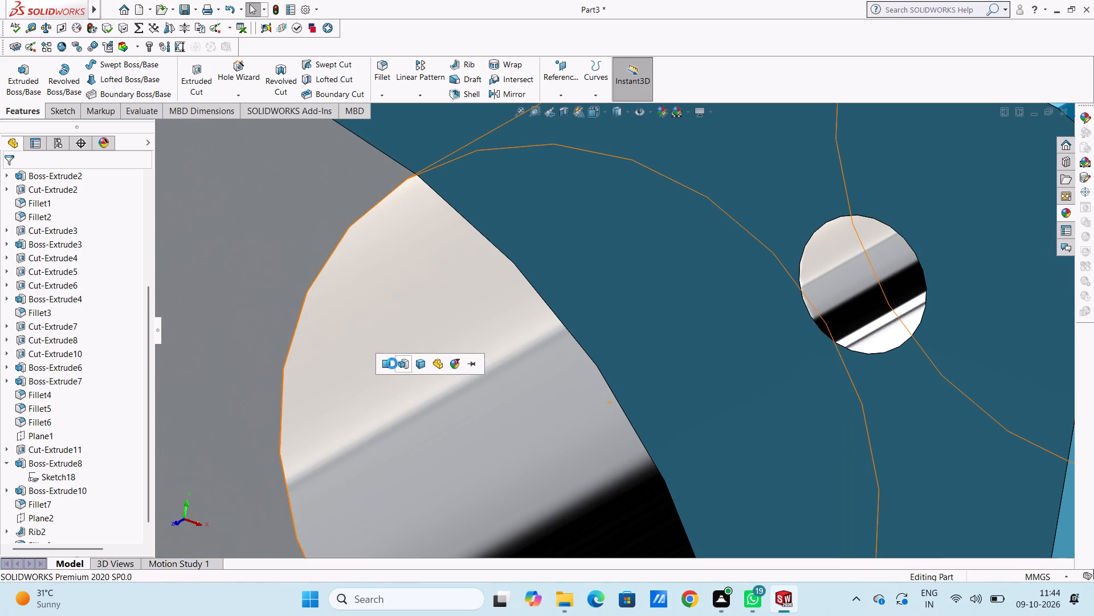
click(395, 367)
Apply the chromium plate appearance to the face of the hole through the small collar on top of the rear boss.
scroll(451, 347, up, 5)
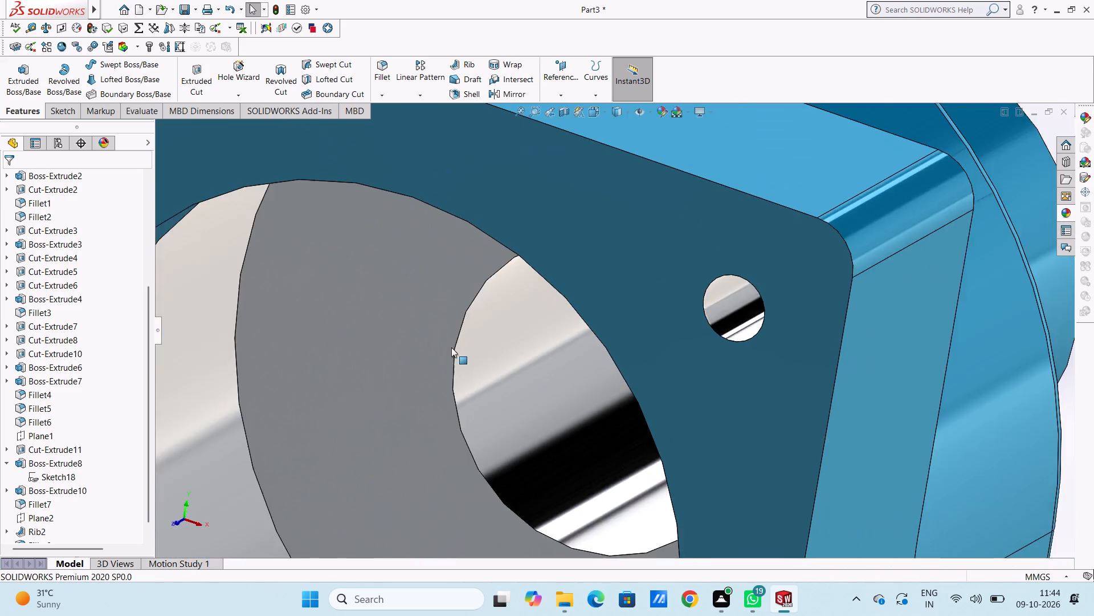
scroll(451, 347, up, 5)
scroll(480, 383, up, 3)
middle_drag(351, 391, 308, 355)
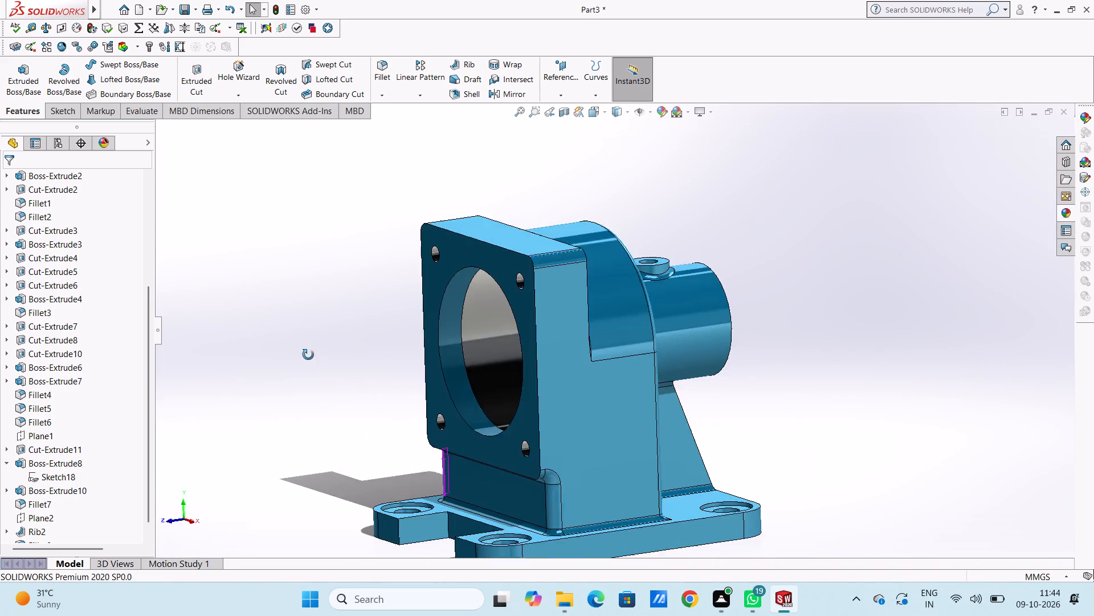
middle_drag(308, 355, 315, 427)
scroll(647, 263, down, 4)
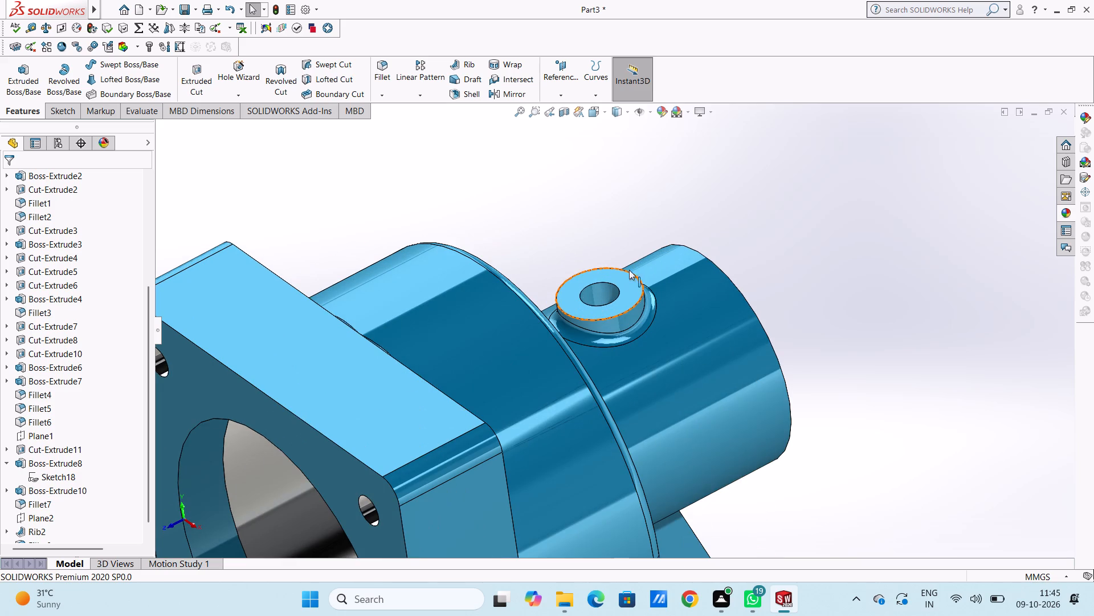
middle_drag(610, 326, 607, 360)
scroll(596, 260, down, 5)
scroll(640, 348, down, 4)
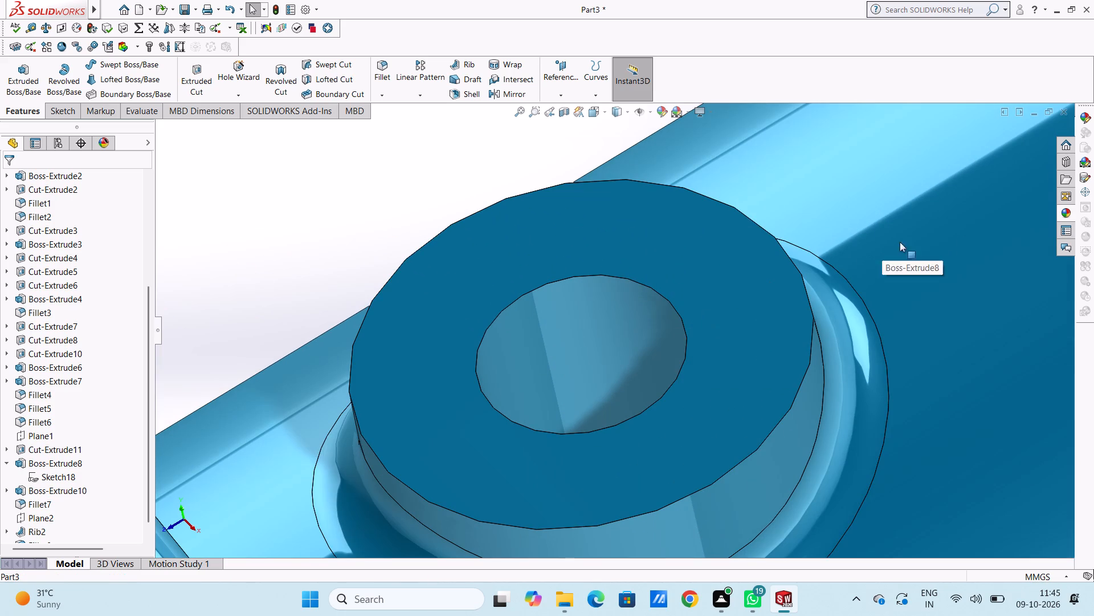
click(1065, 210)
drag(975, 383, 598, 356)
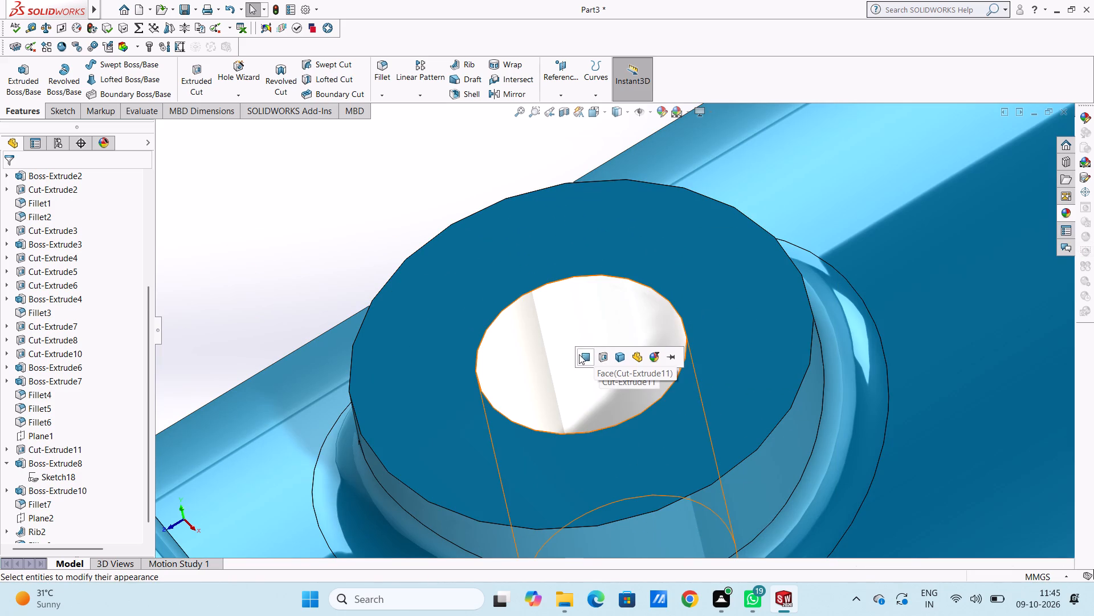
click(584, 355)
Examine the coloured part and its chromium-plated bores from several sides.
scroll(643, 325, up, 10)
middle_drag(749, 279, 679, 333)
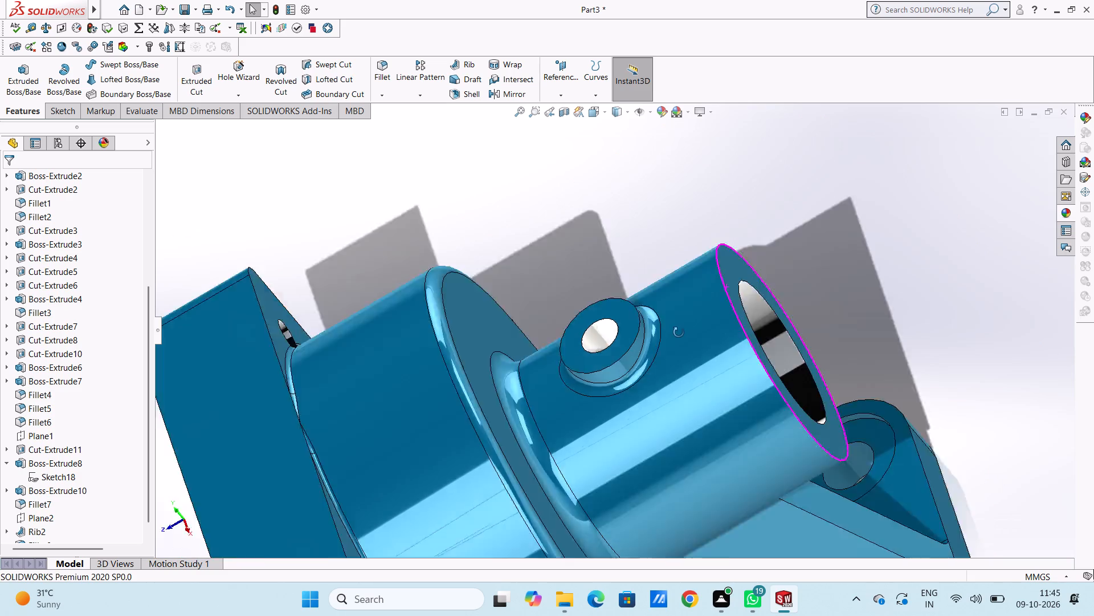
middle_drag(679, 333, 737, 199)
scroll(728, 258, up, 9)
middle_drag(708, 341, 715, 341)
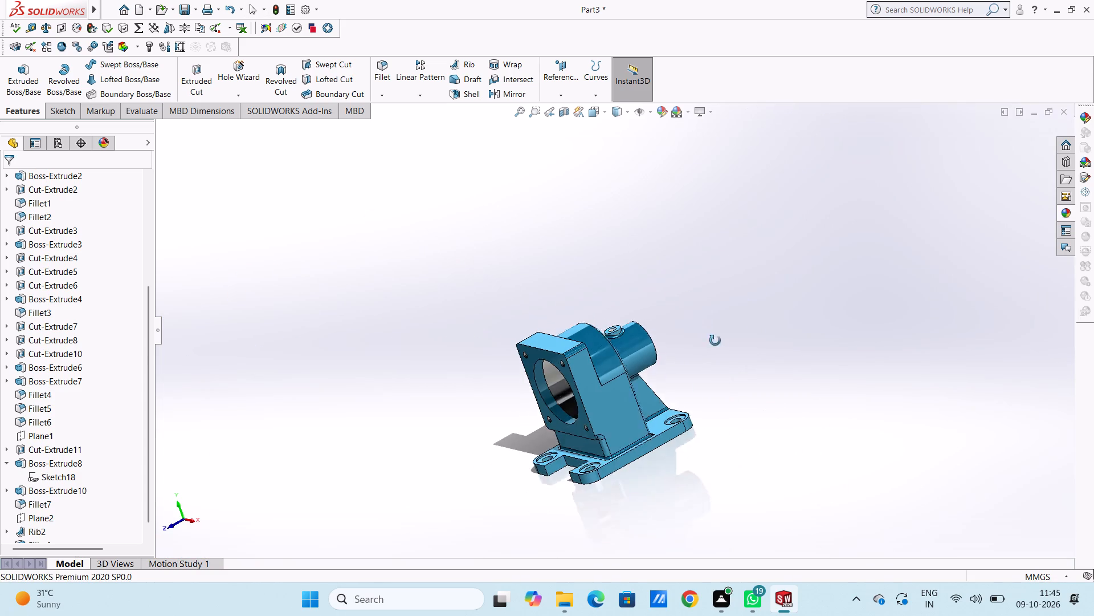
middle_drag(715, 341, 703, 315)
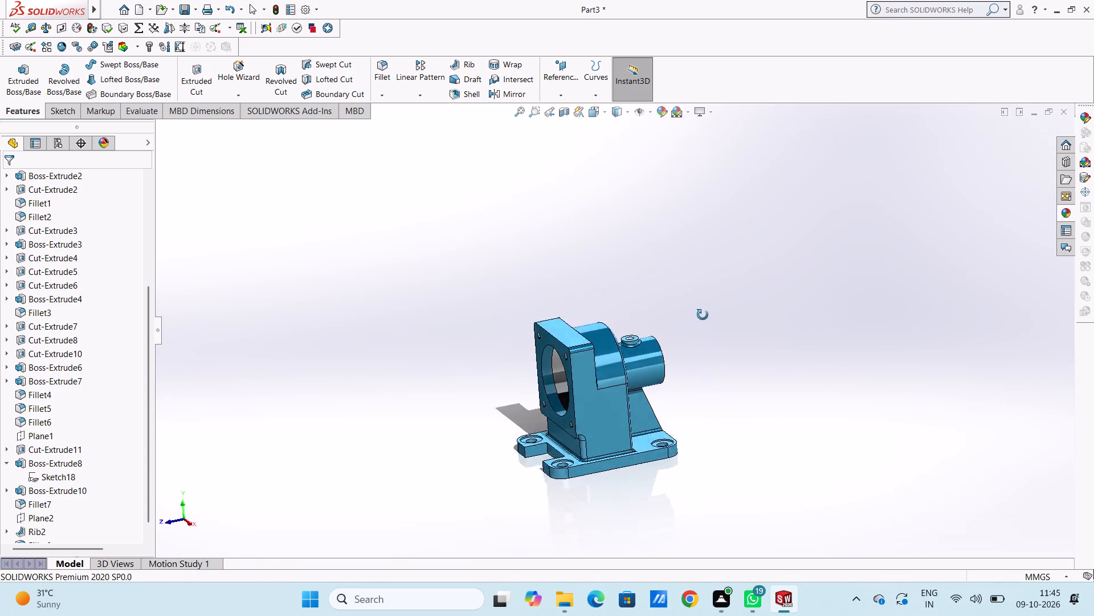
middle_drag(703, 315, 733, 325)
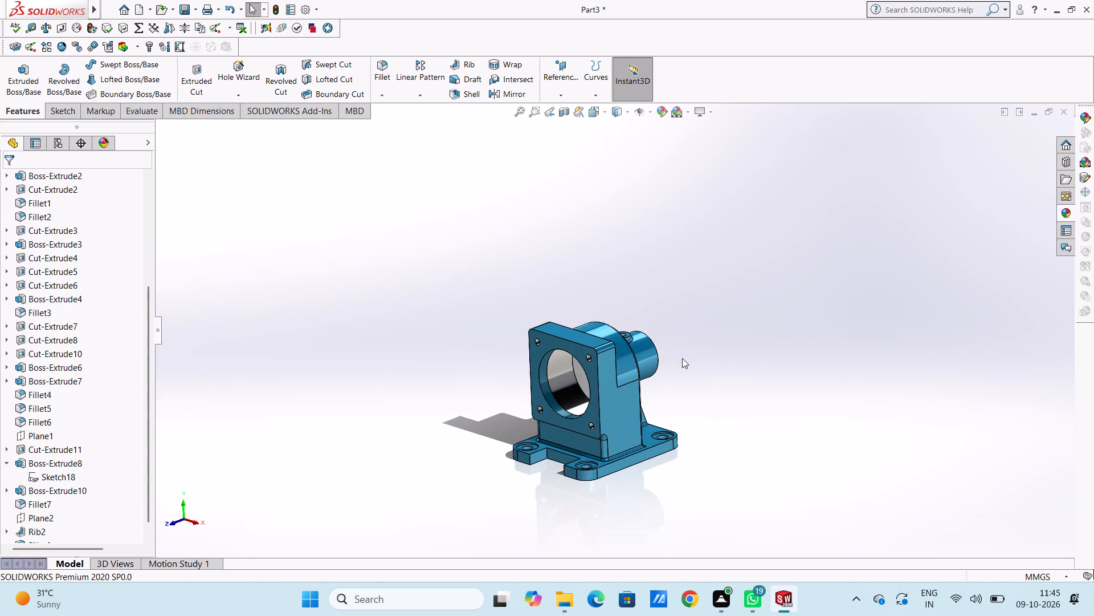
Apply the chromium plate appearance to the through-hole face in the base plate's front corner beside the notch.
scroll(589, 488, down, 5)
scroll(595, 360, down, 5)
middle_drag(594, 334, 594, 380)
scroll(582, 380, down, 6)
scroll(663, 372, down, 3)
click(1061, 207)
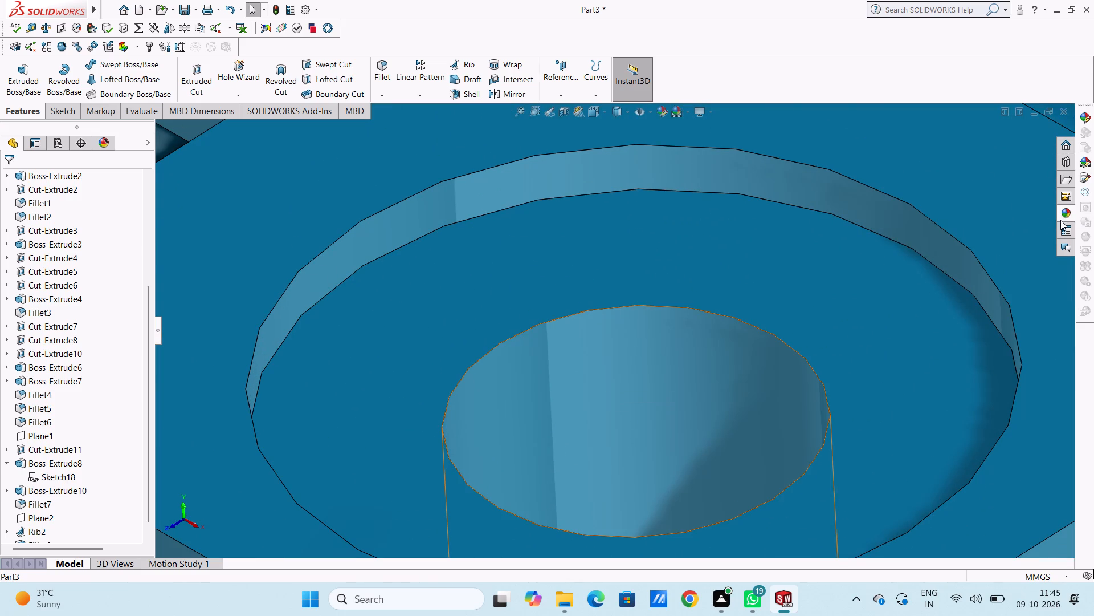
drag(977, 380, 649, 423)
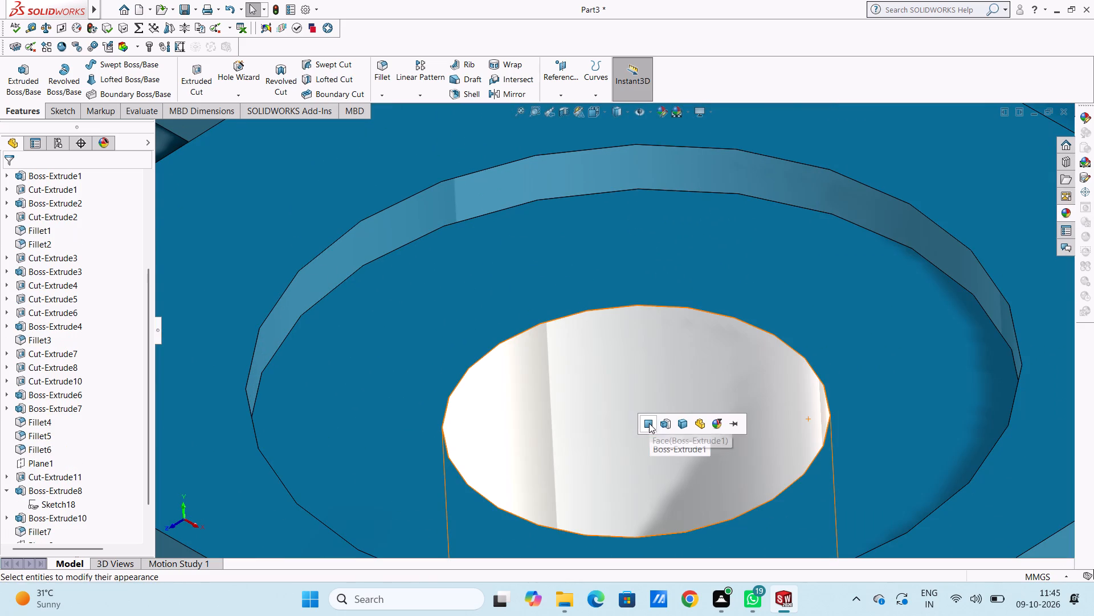
click(650, 419)
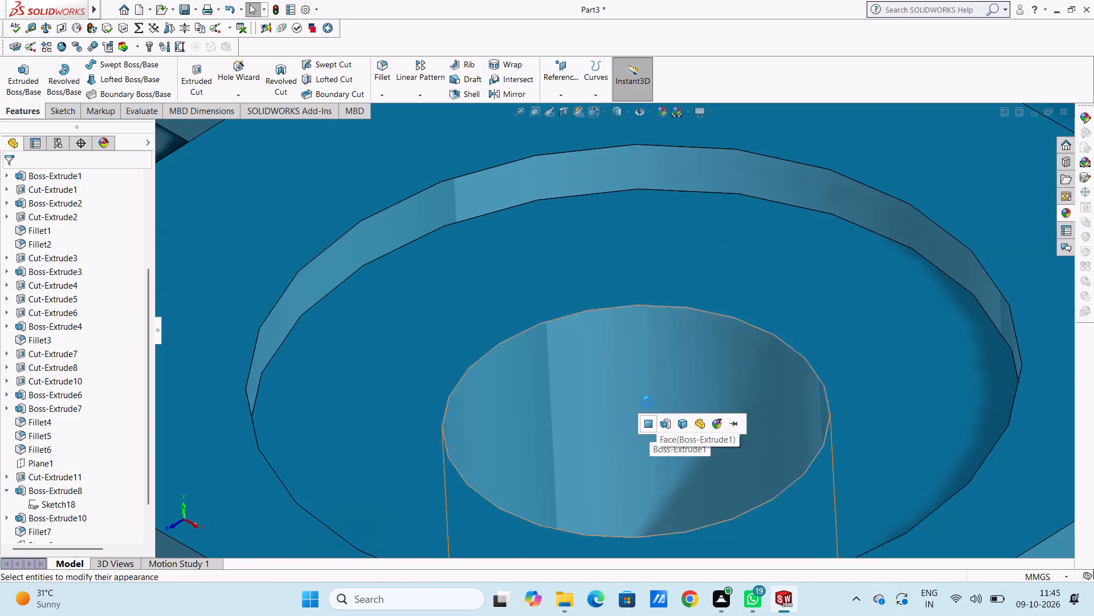
Apply the chromium plate appearance to the counterbore wall of the same base-plate corner hole.
scroll(638, 359, up, 4)
scroll(561, 229, down, 4)
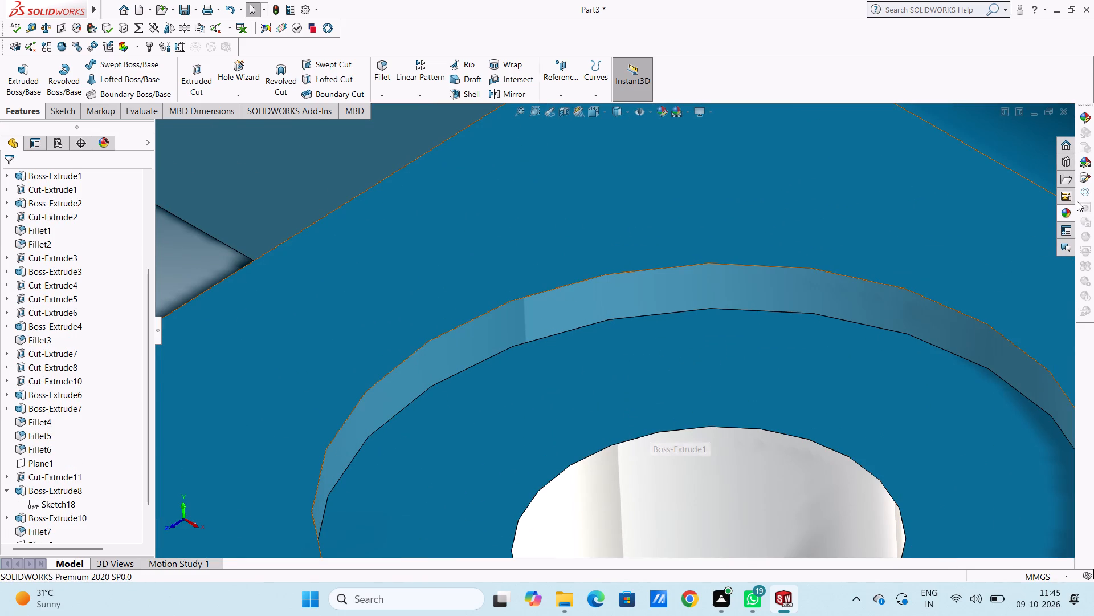
click(1065, 213)
drag(973, 386, 649, 303)
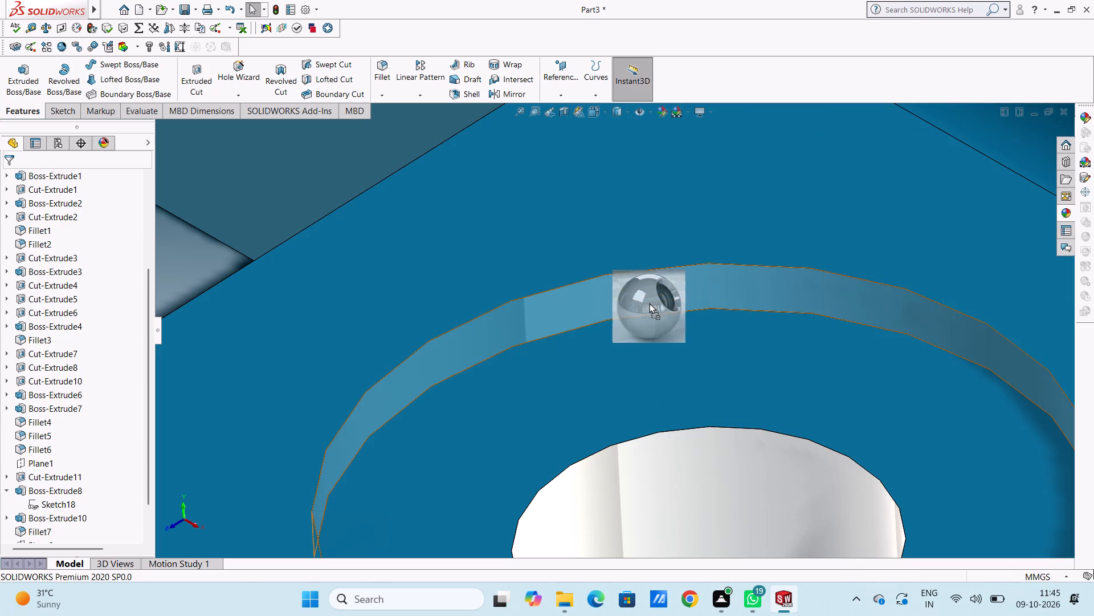
drag(649, 303, 648, 302)
click(647, 302)
Apply the chromium plate appearance to the counterbore wall of the base plate's other front corner hole, across the notch.
scroll(647, 325, up, 10)
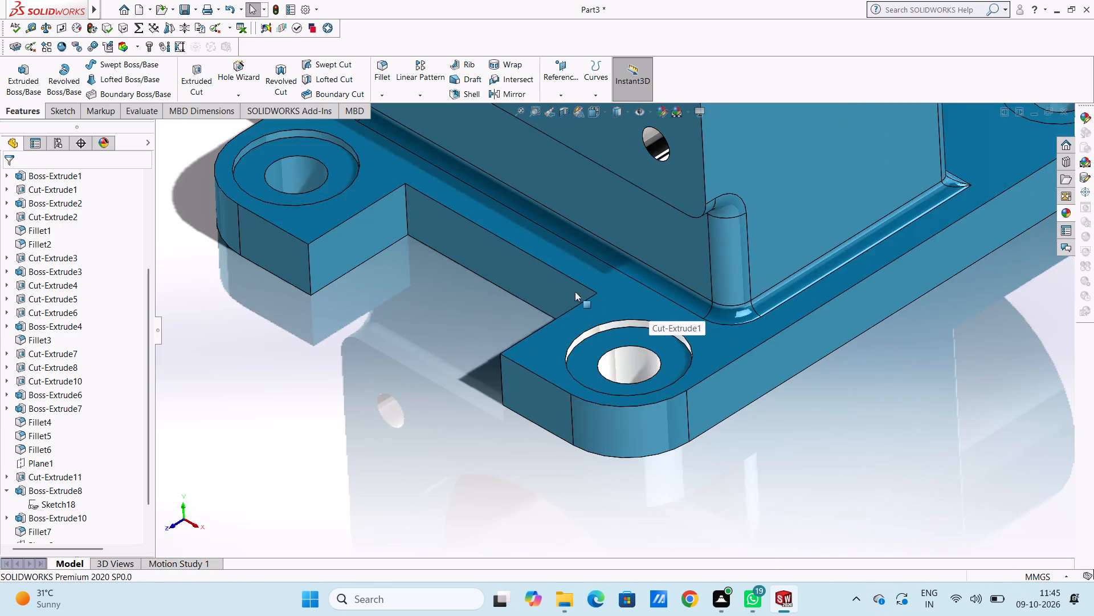
scroll(552, 277, up, 5)
scroll(513, 260, down, 15)
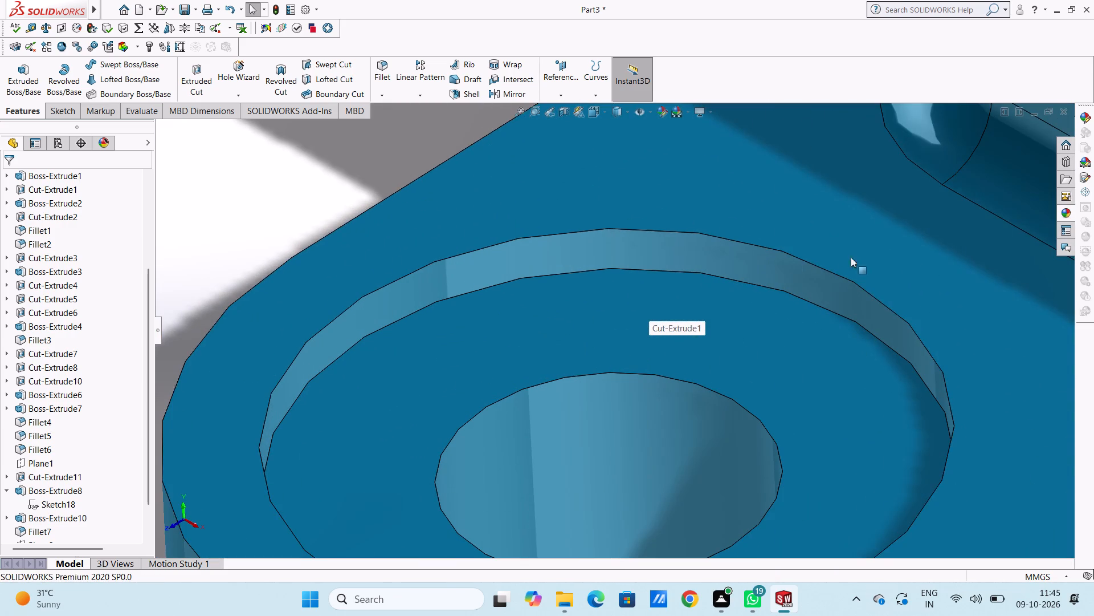
click(1067, 210)
drag(1004, 374, 950, 379)
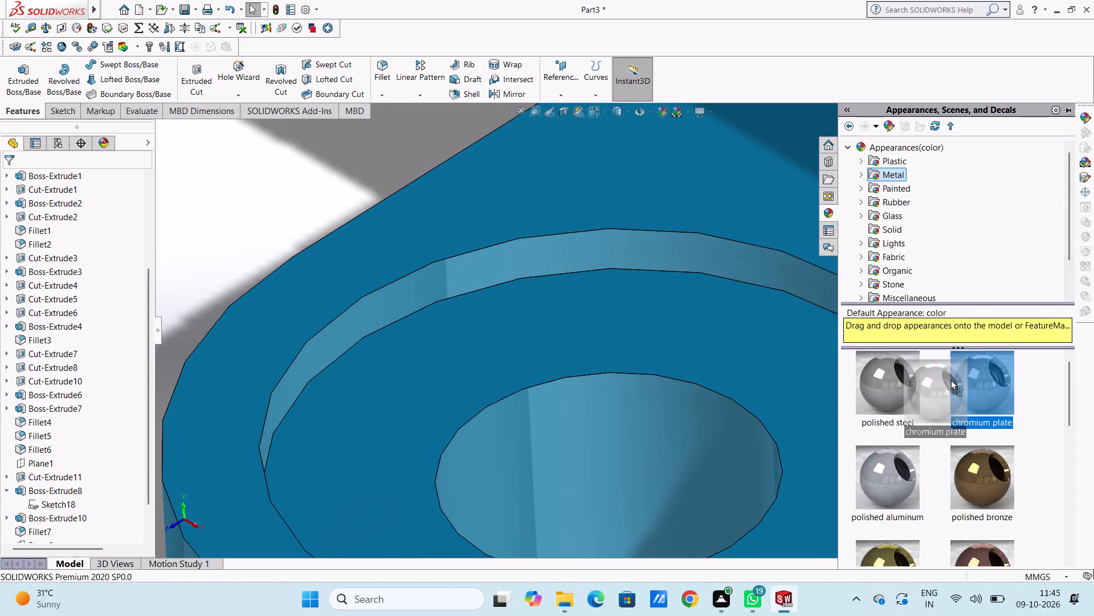
drag(950, 379, 627, 244)
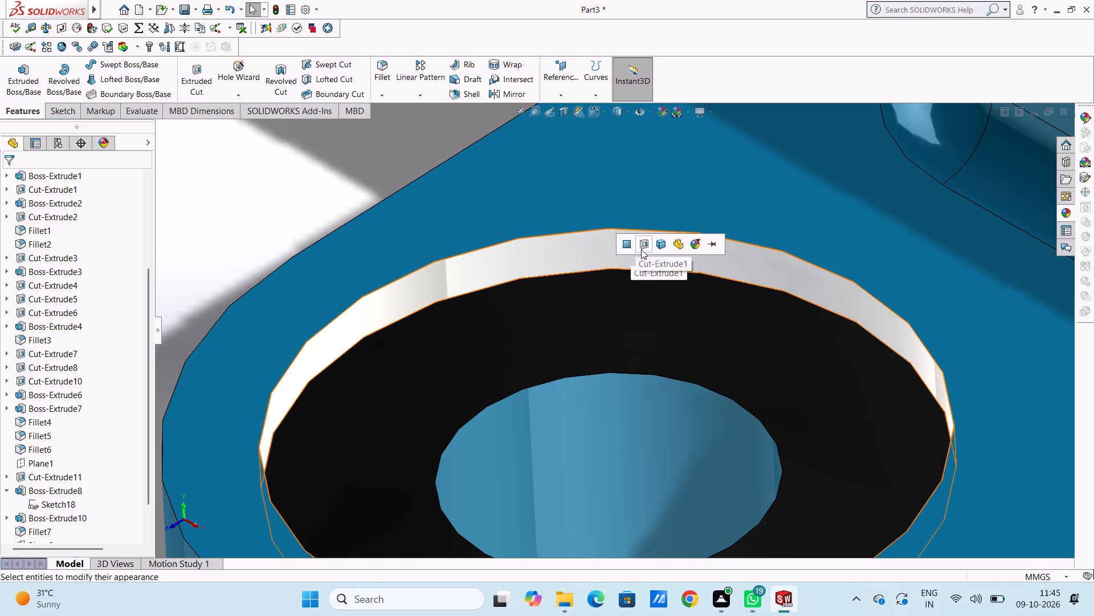
click(630, 248)
Apply the chromium plate appearance to the through-hole face inside that same front corner counterbore across the notch.
scroll(643, 429, up, 2)
scroll(628, 443, down, 4)
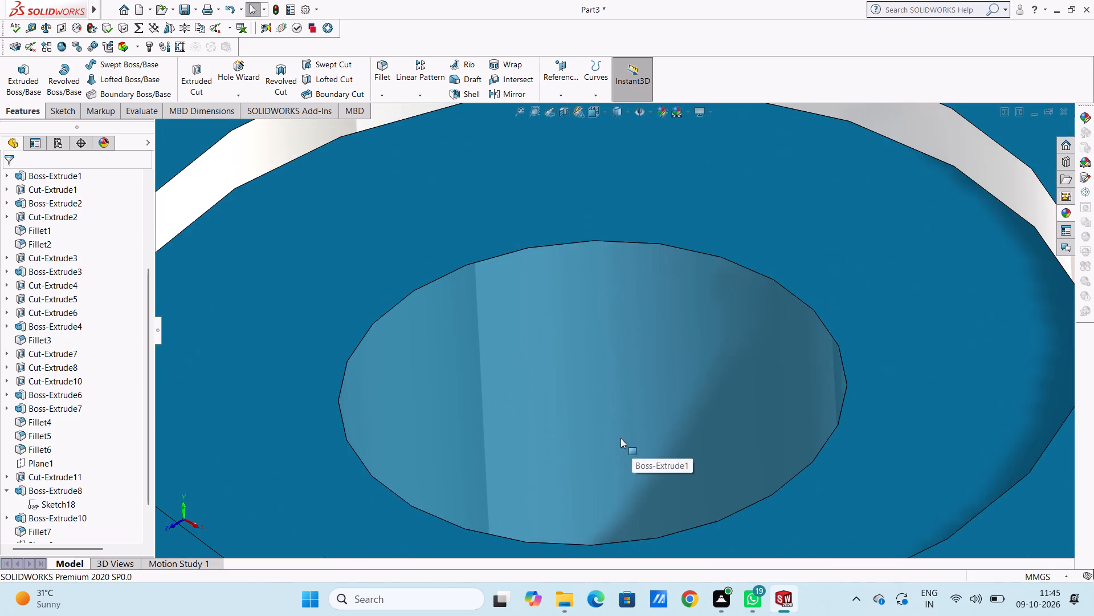
click(1064, 209)
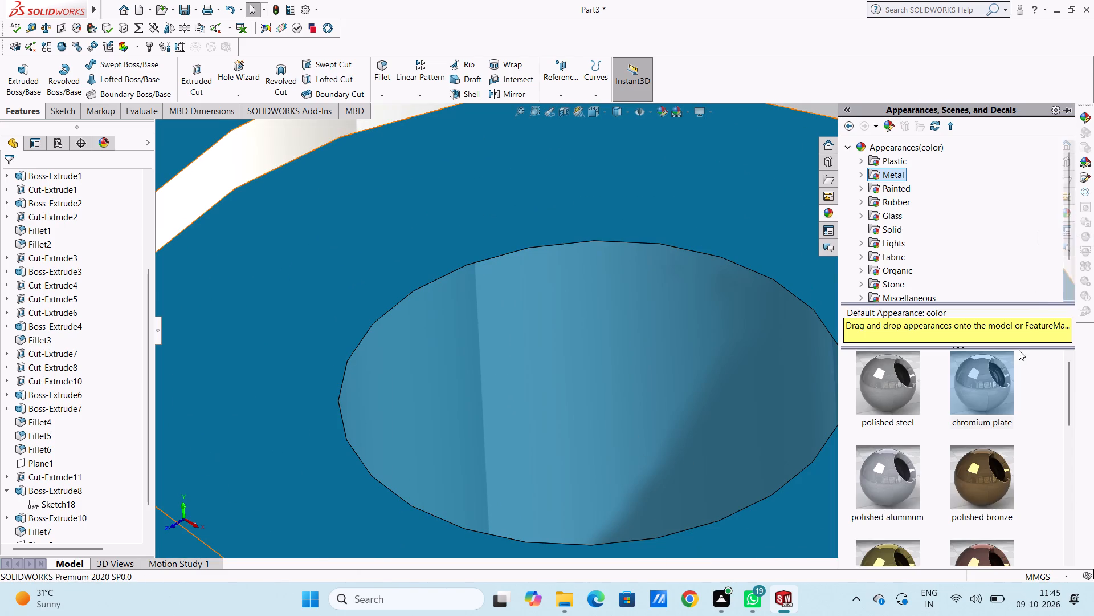
drag(997, 379, 675, 386)
click(675, 386)
scroll(675, 386, up, 5)
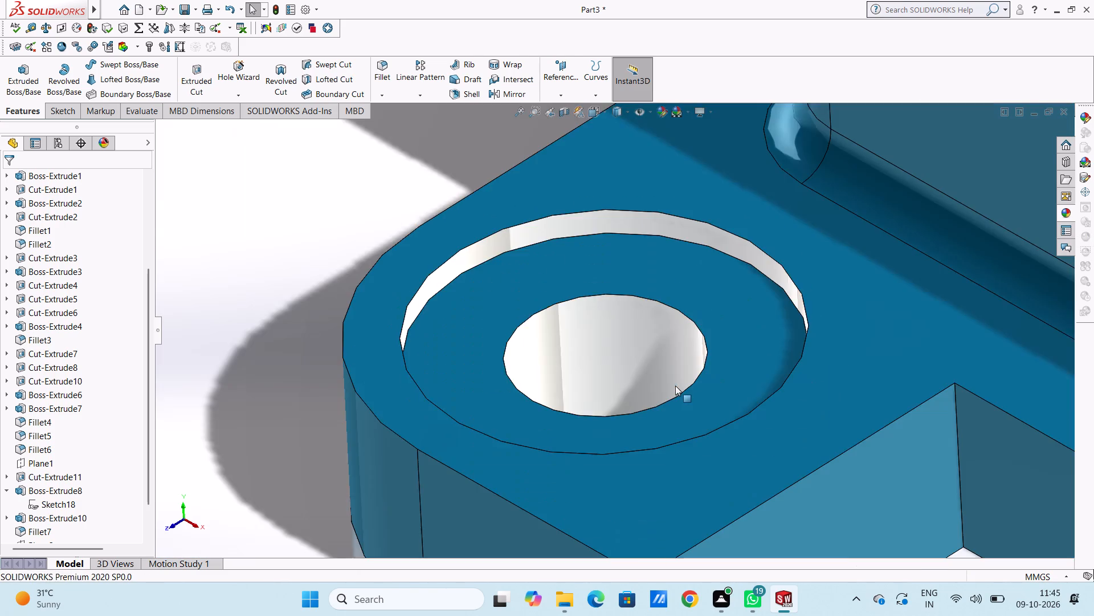
Apply the chromium plate appearance to the counterbore wall of the rear corner hole on the first finished front hole's side.
scroll(675, 383, up, 10)
scroll(715, 343, up, 4)
scroll(810, 331, down, 5)
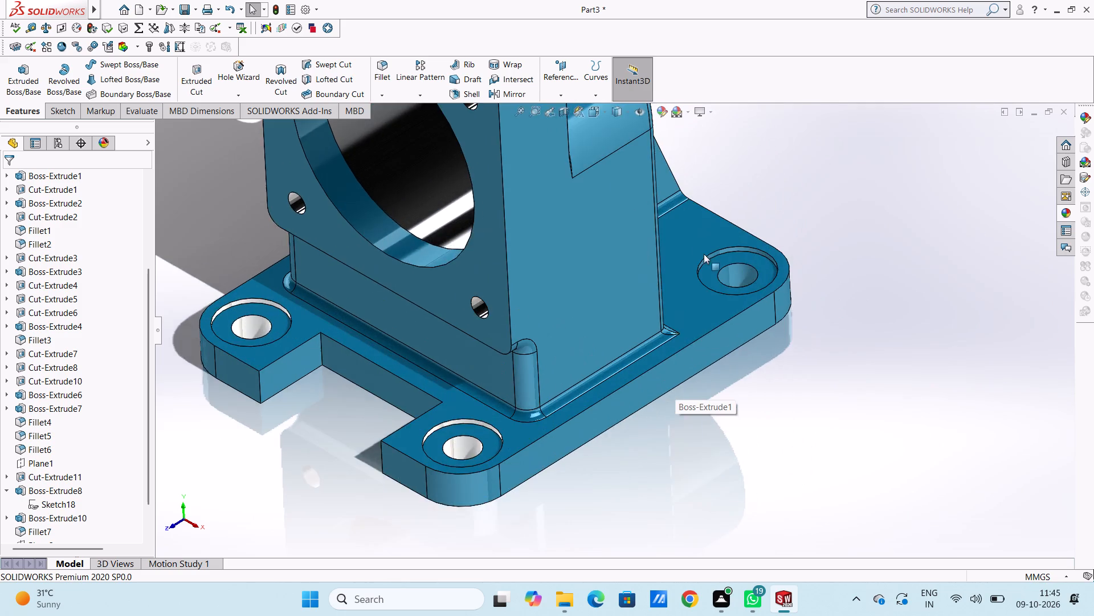
scroll(704, 261, down, 14)
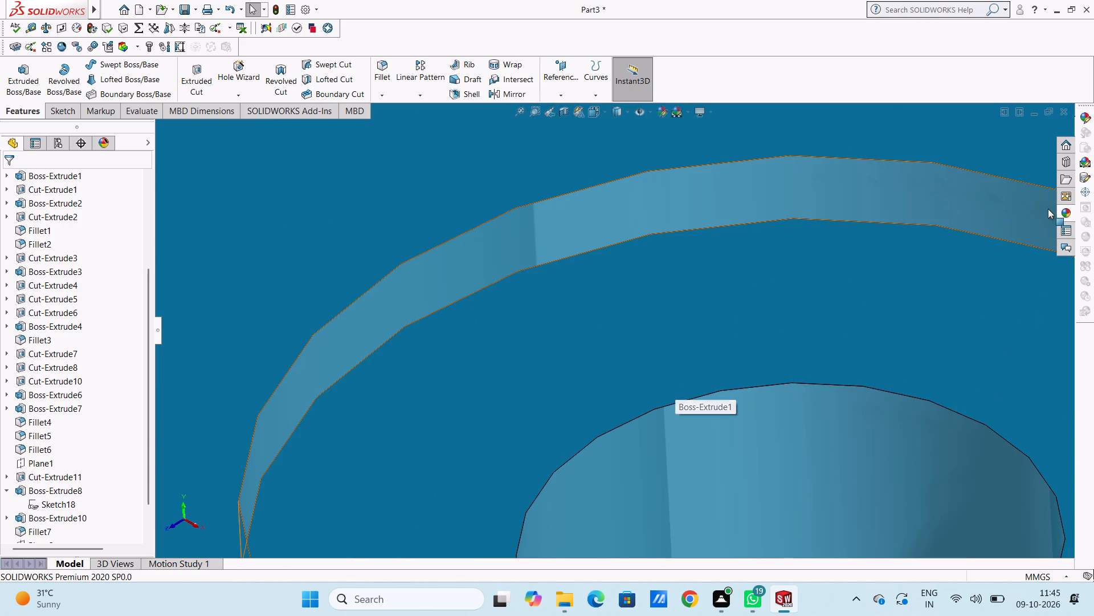
click(1058, 210)
drag(975, 388, 697, 214)
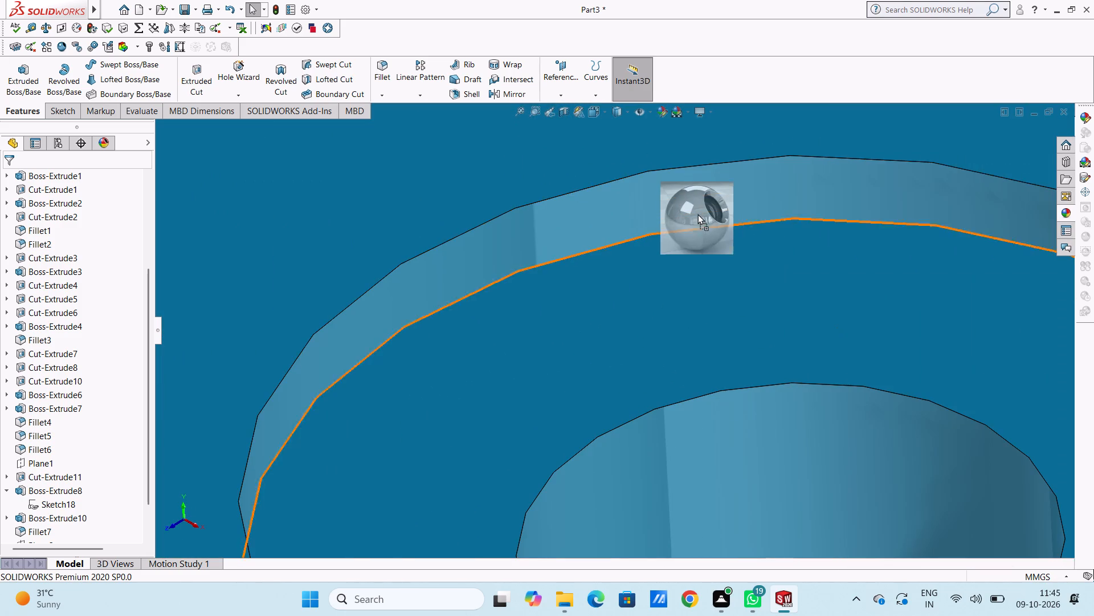
drag(697, 214, 686, 191)
click(686, 191)
Apply the chromium plate appearance to the through-hole face of the same rear corner hole in the base plate.
scroll(733, 354, up, 5)
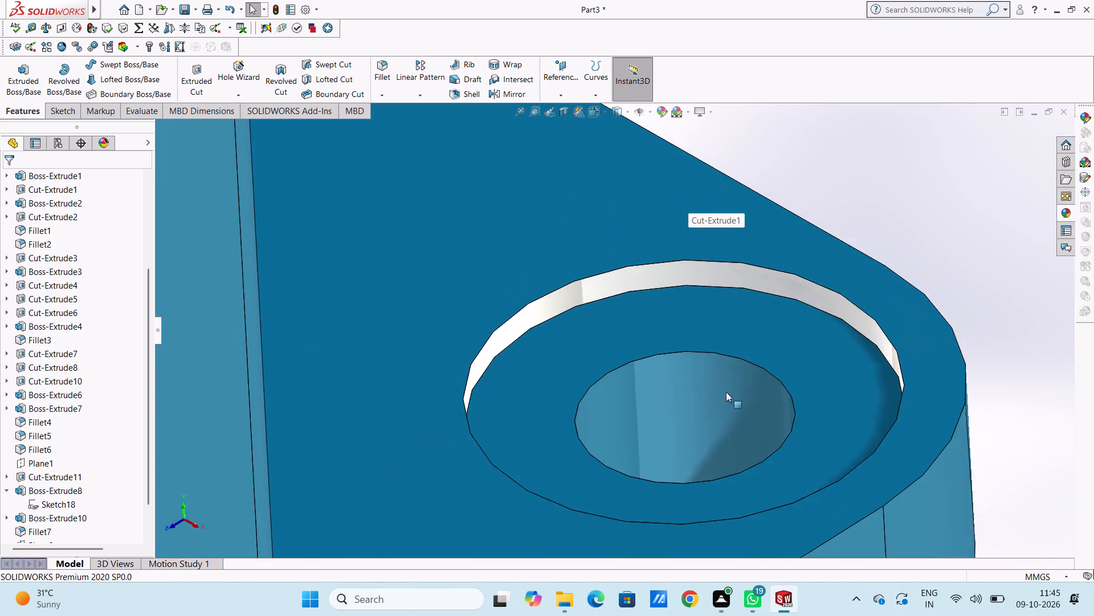
scroll(705, 427, down, 5)
click(1064, 211)
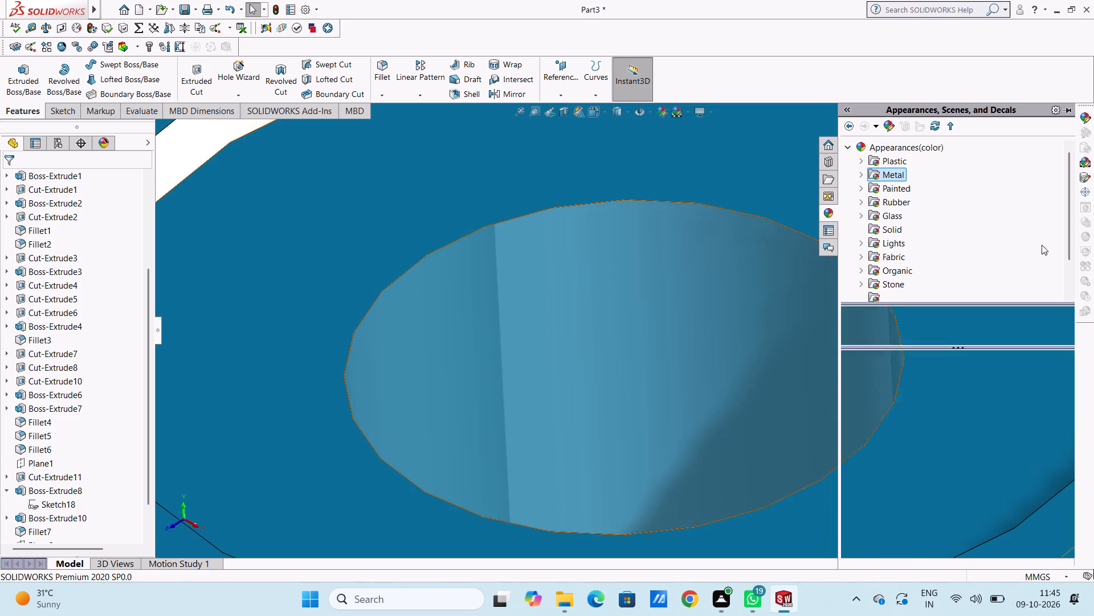
drag(985, 384, 694, 337)
click(694, 337)
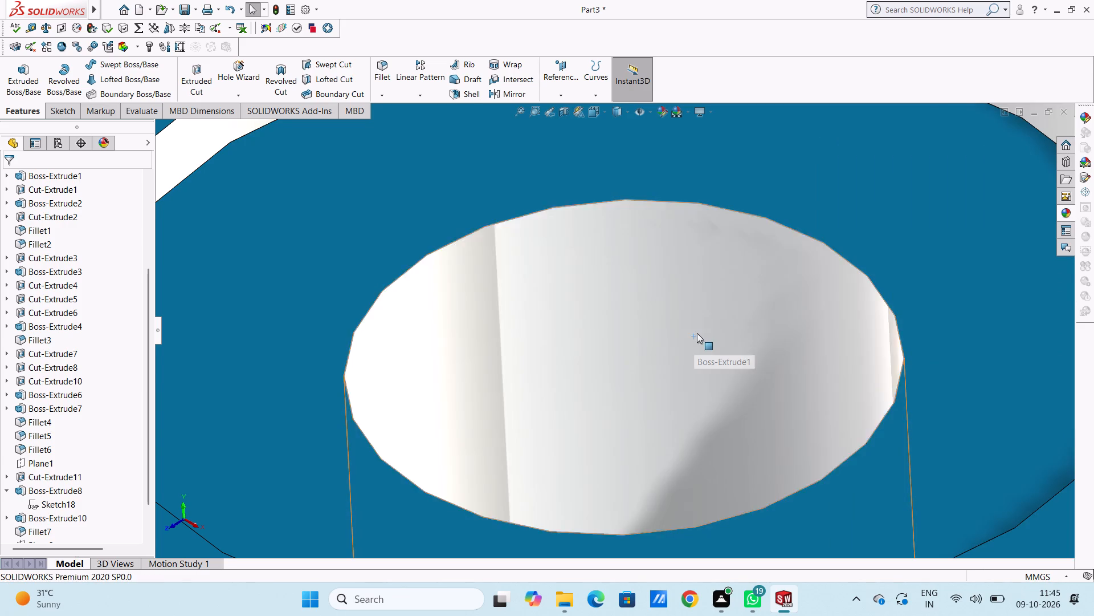
Apply the chromium plate appearance to the counterbore wall of the last uncoated rear corner hole in the base plate.
scroll(697, 332, up, 5)
scroll(667, 297, up, 5)
scroll(607, 253, up, 6)
middle_drag(571, 304, 622, 262)
middle_drag(761, 262, 890, 411)
middle_drag(467, 344, 468, 433)
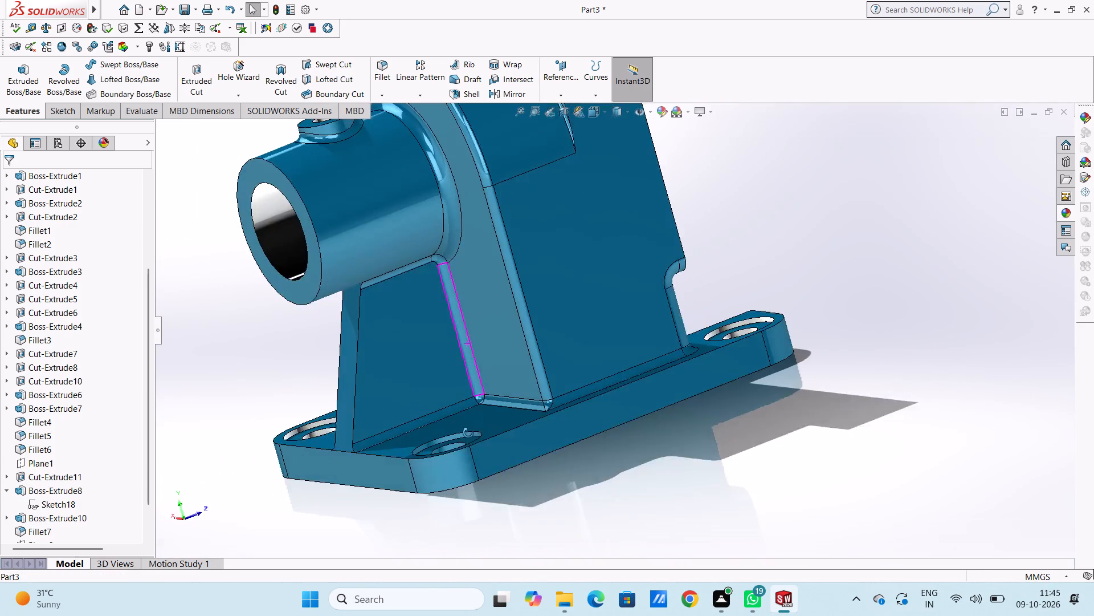
middle_drag(468, 433, 474, 484)
scroll(434, 501, down, 10)
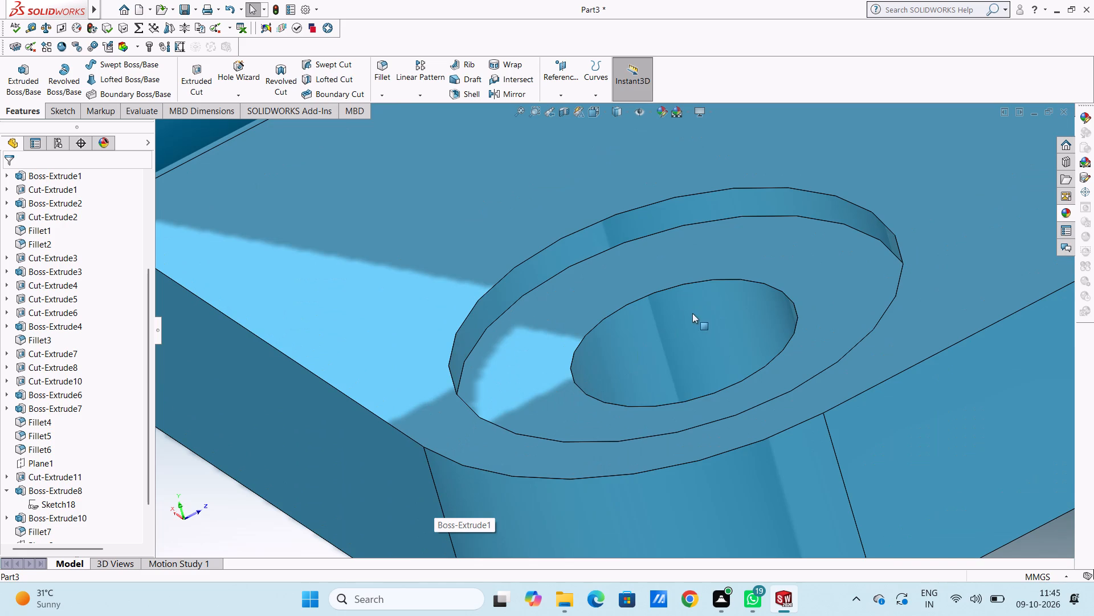
middle_drag(698, 338, 704, 359)
scroll(670, 229, down, 5)
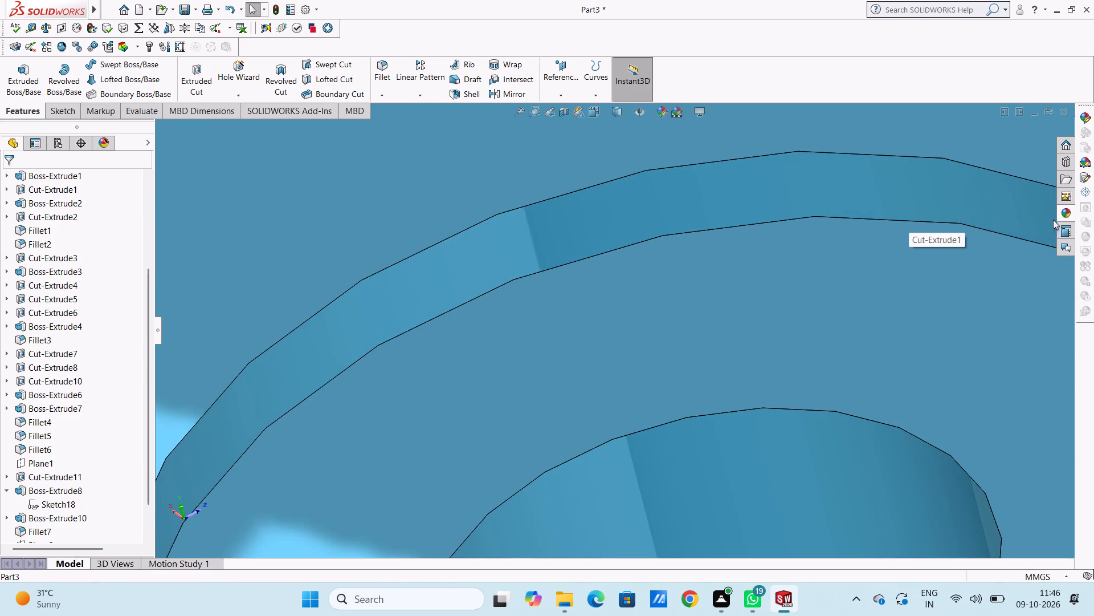
click(1066, 214)
drag(989, 392, 677, 212)
click(677, 212)
Apply the chromium plate appearance to the through-hole face inside that last rear corner counterbore.
scroll(743, 293, up, 5)
scroll(694, 444, down, 5)
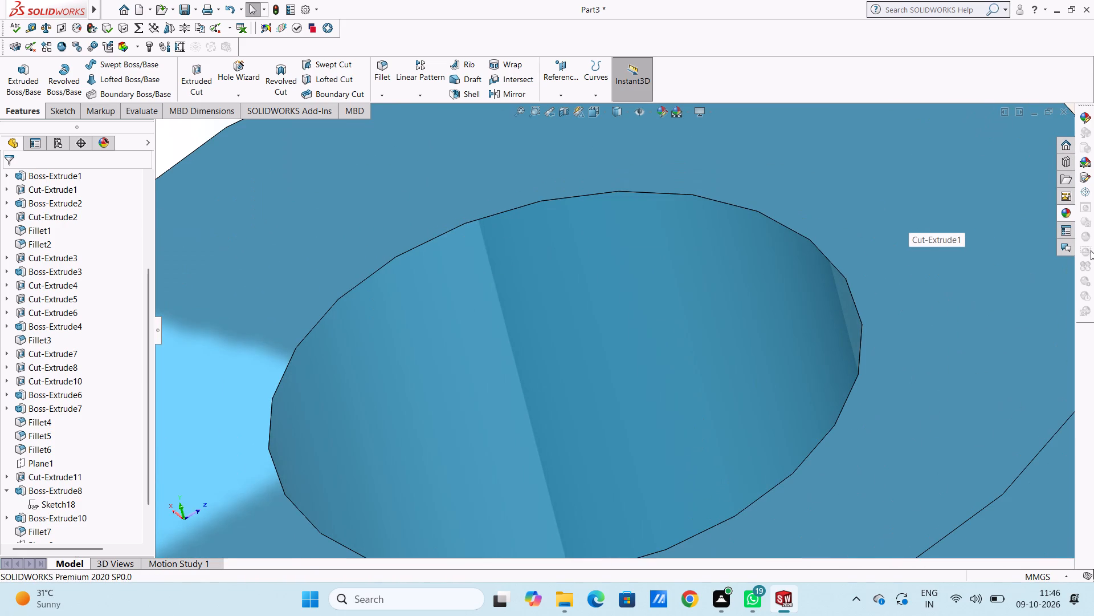
click(1060, 214)
drag(991, 387, 897, 363)
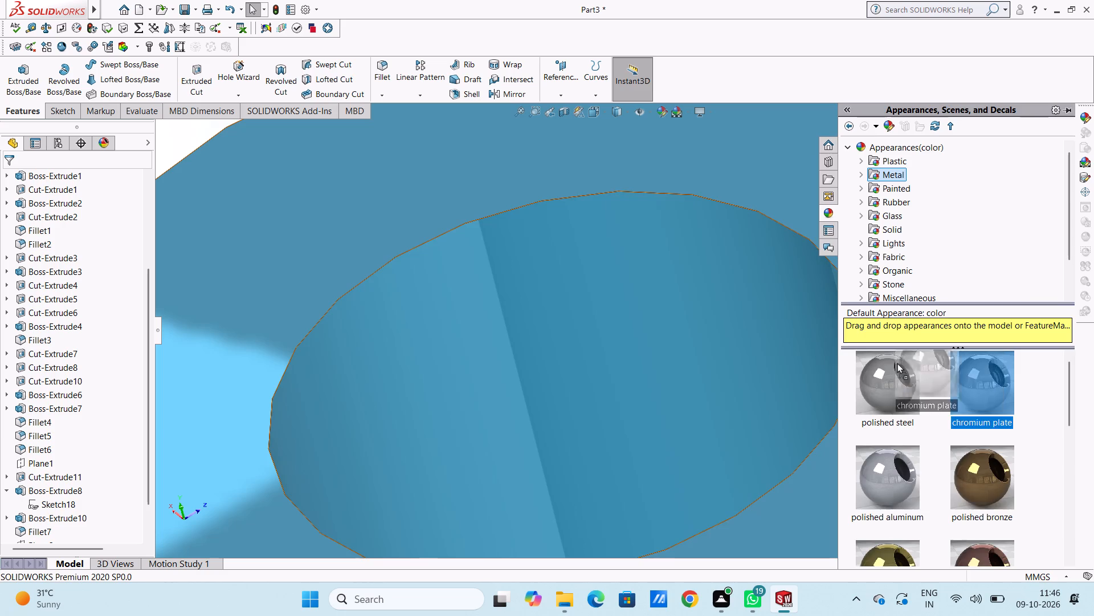
drag(897, 363, 672, 359)
click(672, 359)
scroll(740, 350, up, 9)
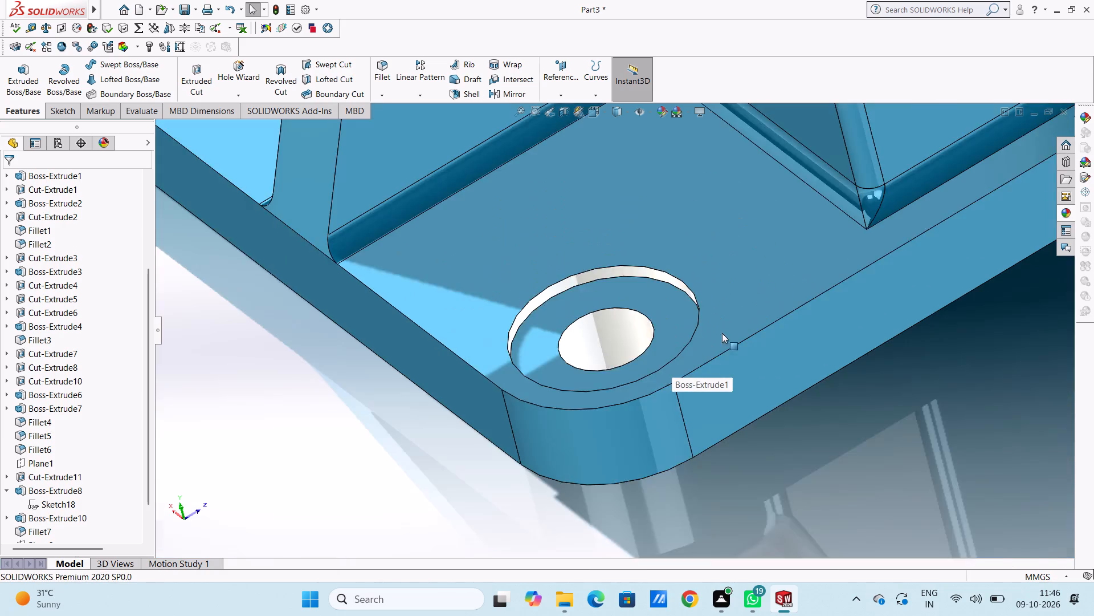
scroll(722, 333, up, 5)
key(Escape)
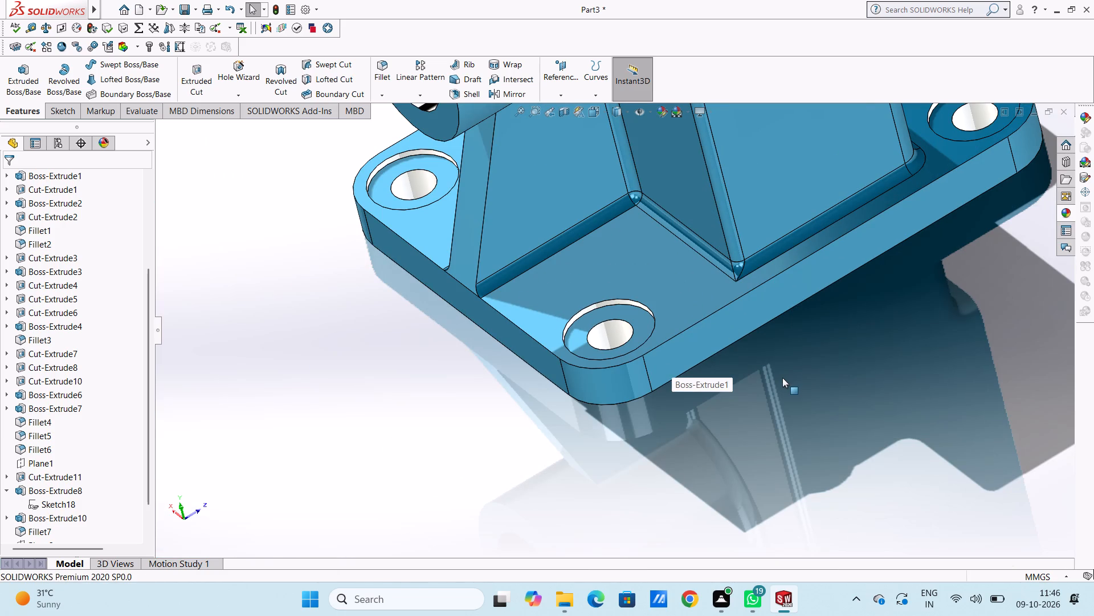
Save the part in the Documents folder under the file name "flanged bearing housing".
key(ctrl+7)
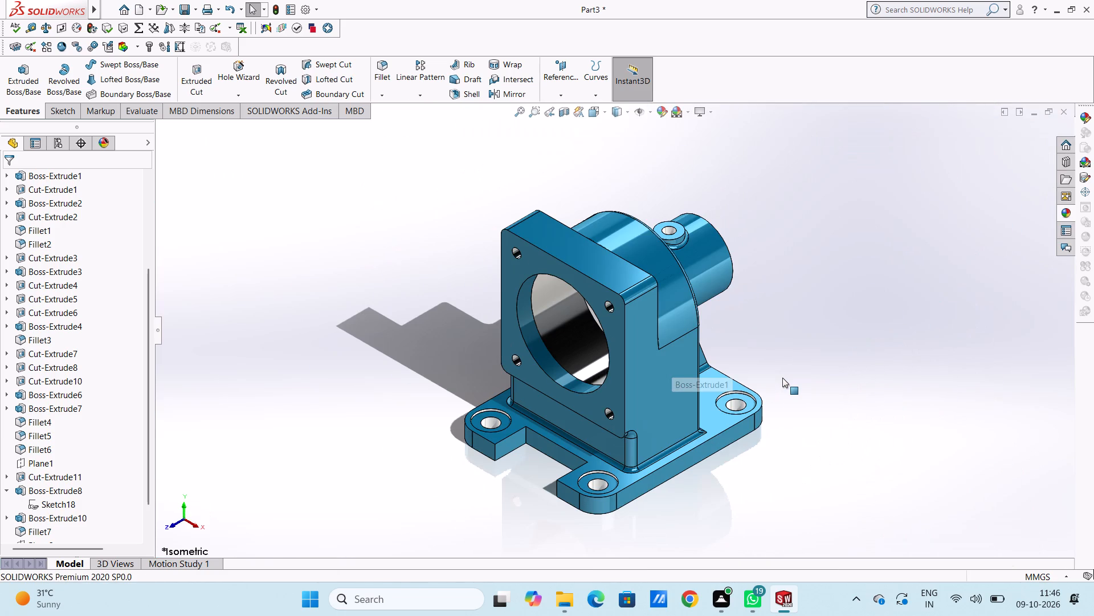
key(ctrl+s)
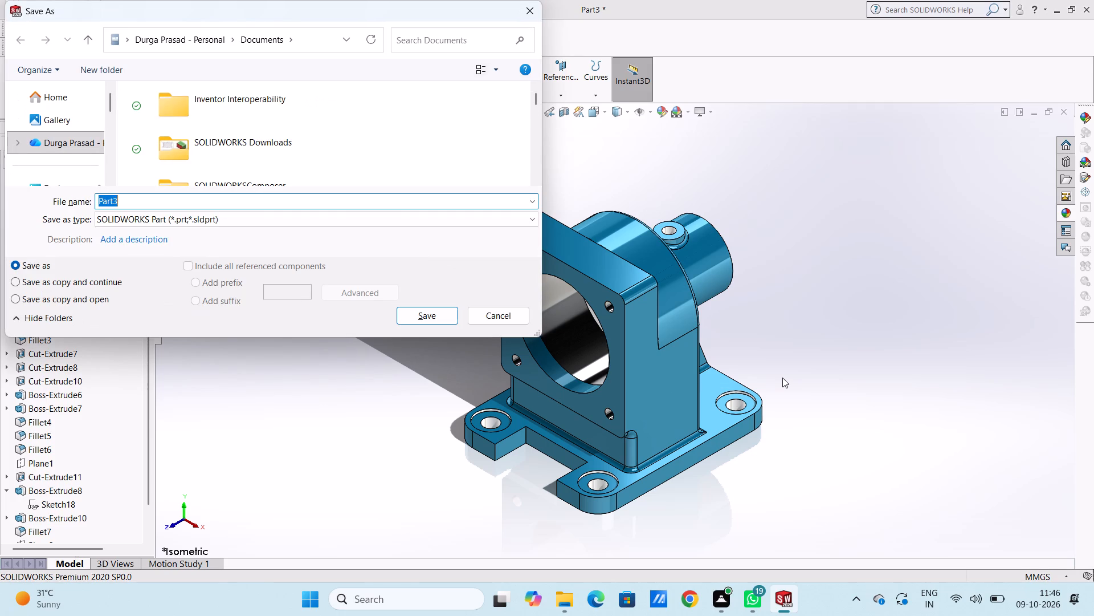
text(fla)
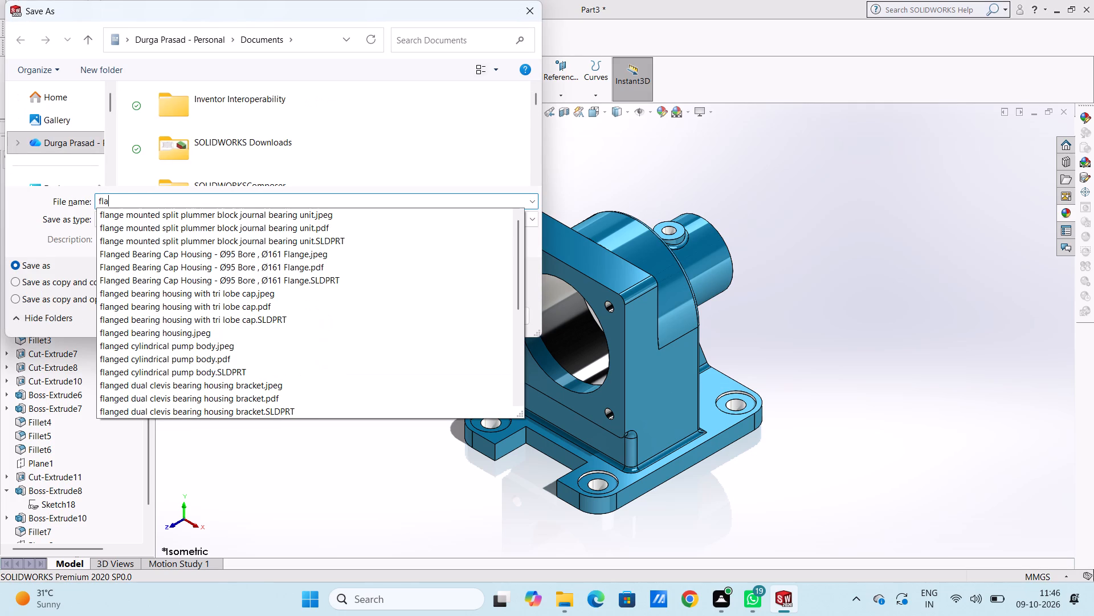
text(nged)
key(space)
text(bear)
text(ing)
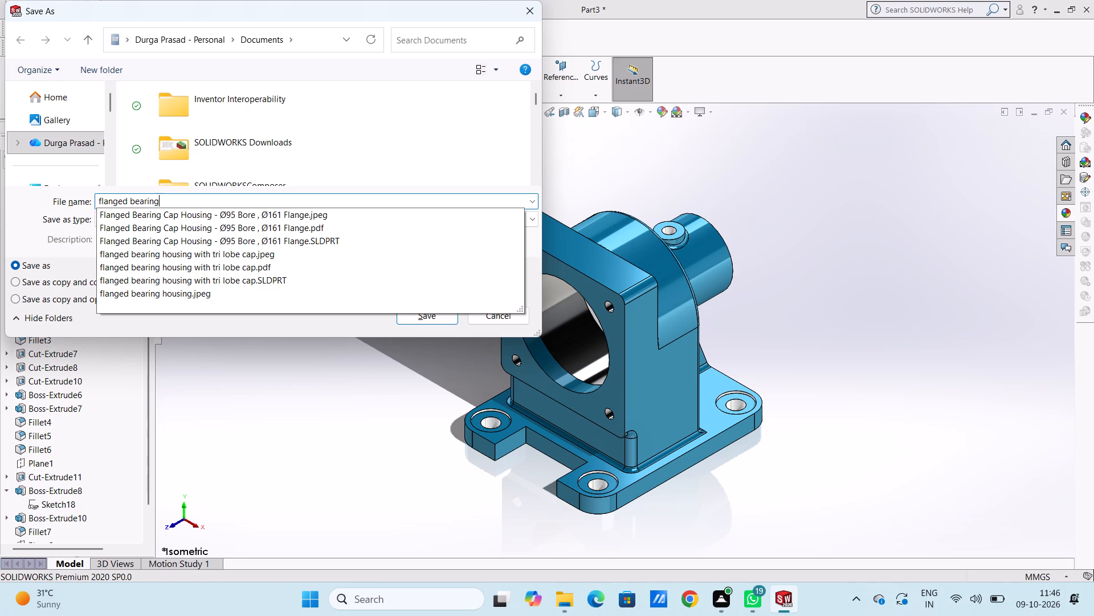
key(space)
text(hou)
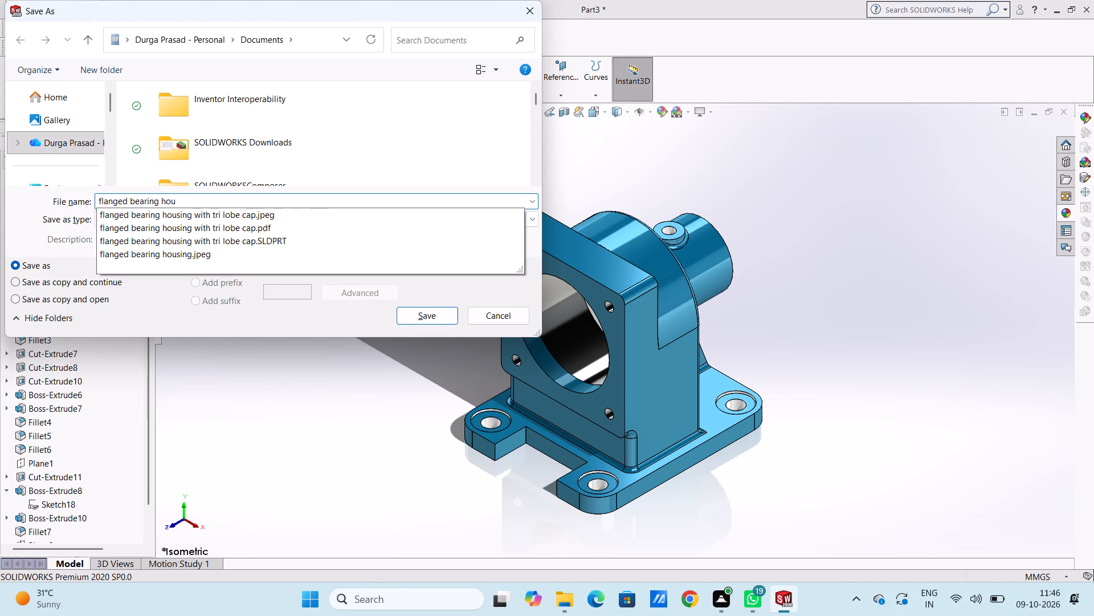
key(s)
text(ing)
click(442, 314)
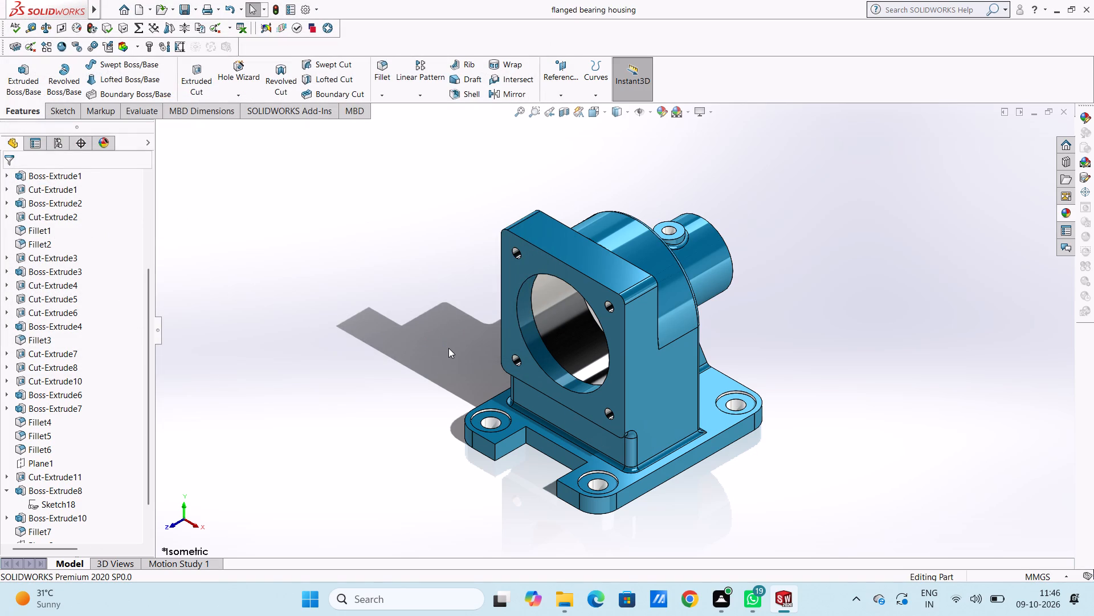
Save the flanged bearing housing also as an Adobe Portable Document Format (*.pdf) file under the same name.
click(193, 9)
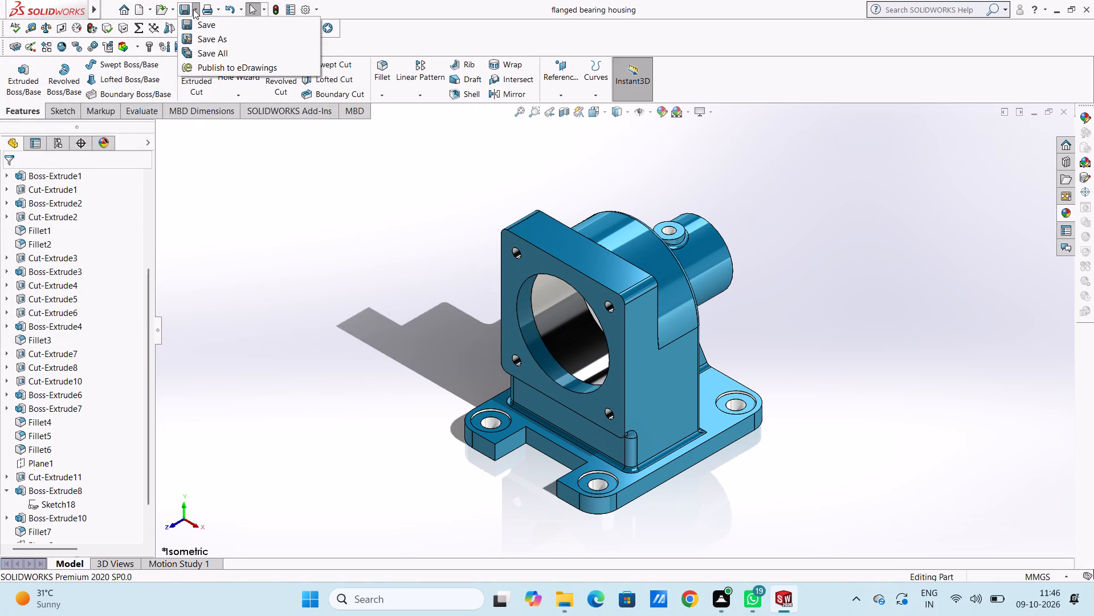
click(217, 42)
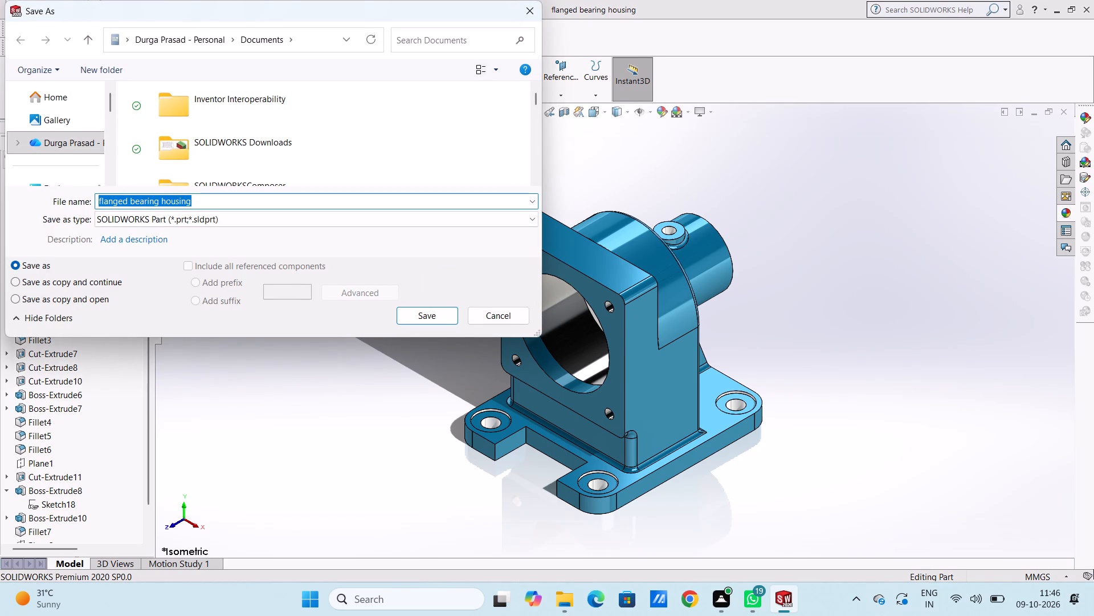
click(381, 421)
click(296, 220)
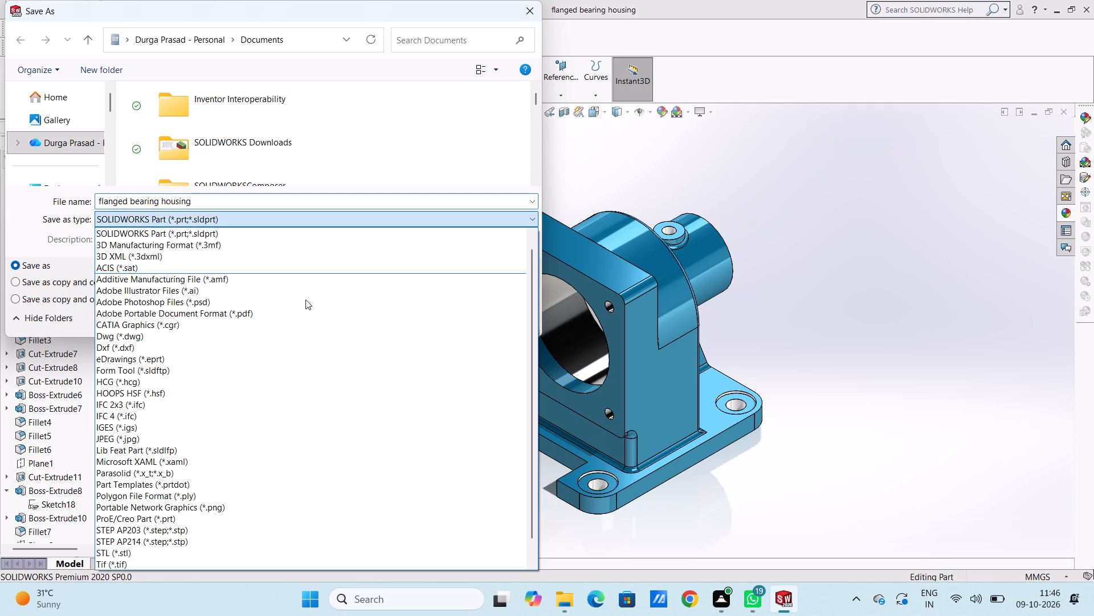
click(300, 314)
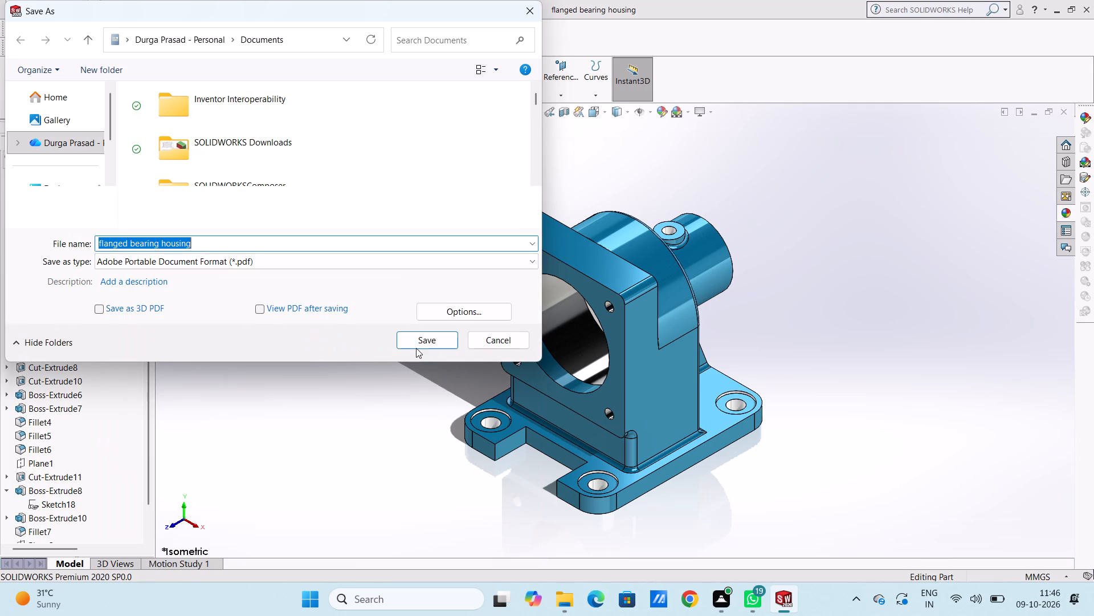
click(416, 335)
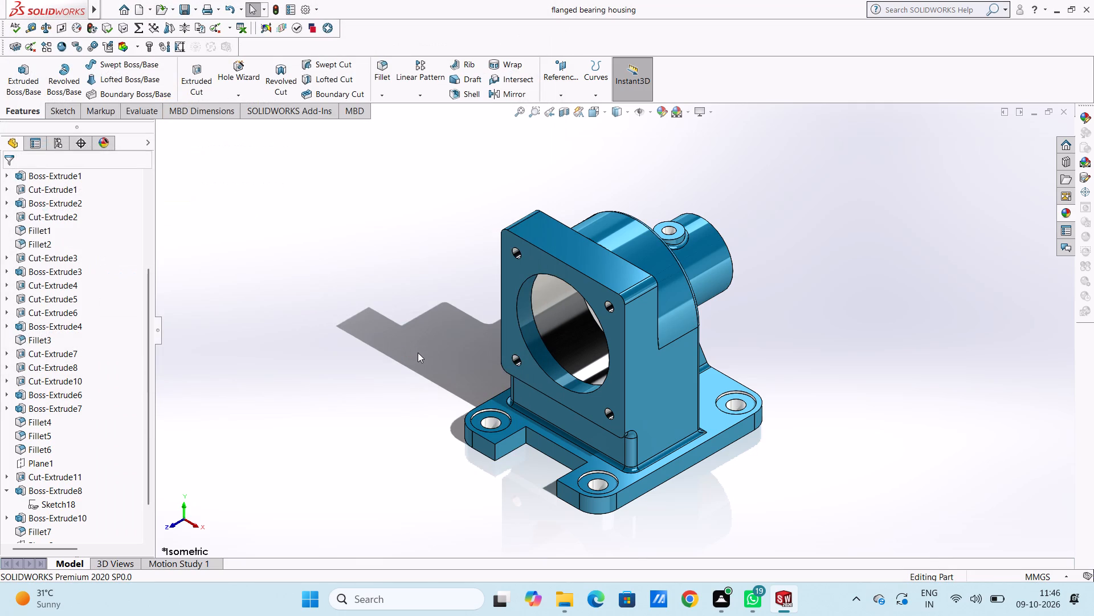
Chamfer the front circular edge of the large bore in the square flange with a 2 mm distance at 45 degrees.
click(406, 348)
scroll(672, 303, down, 4)
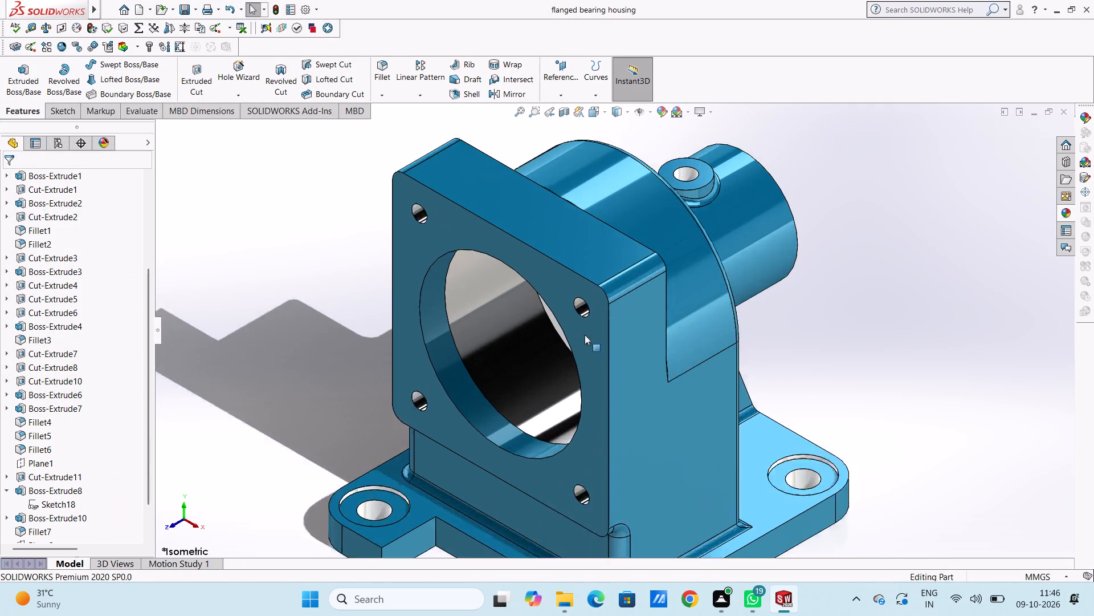
scroll(440, 242, down, 2)
click(383, 97)
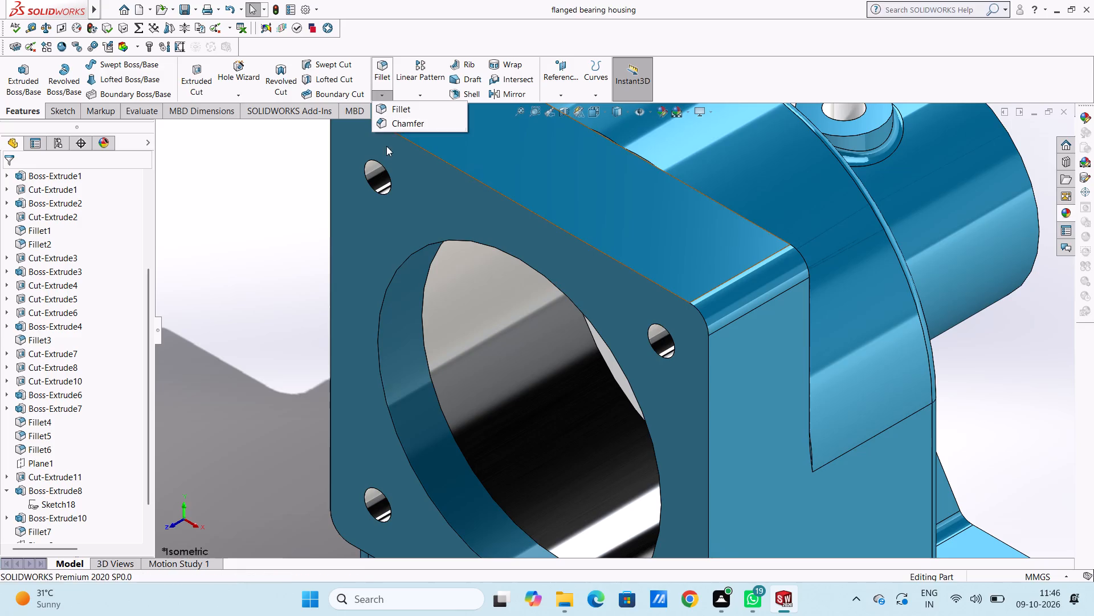
click(389, 127)
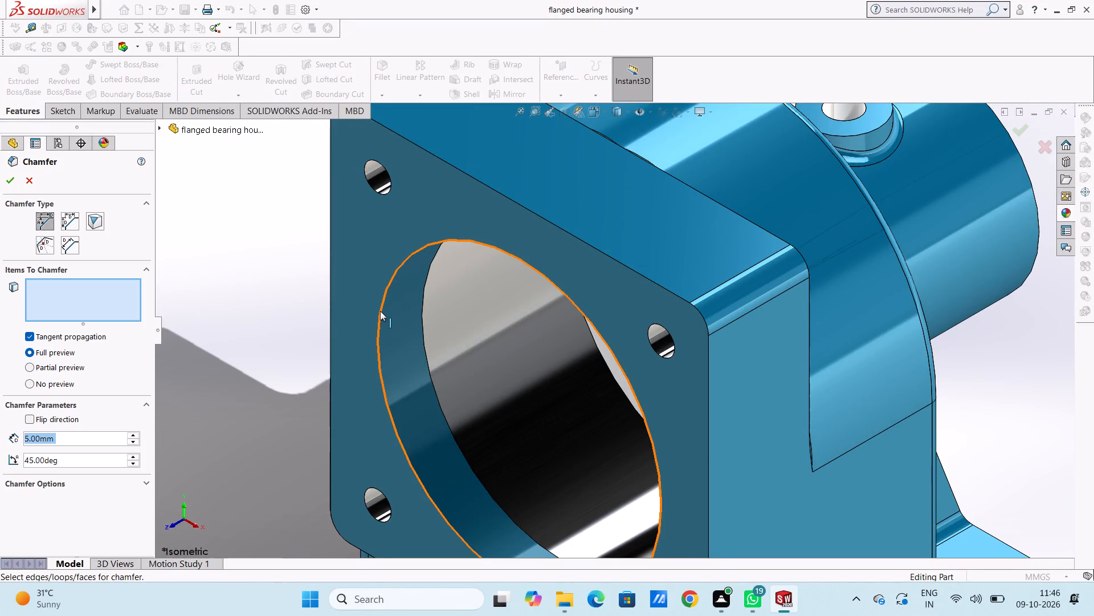
click(381, 311)
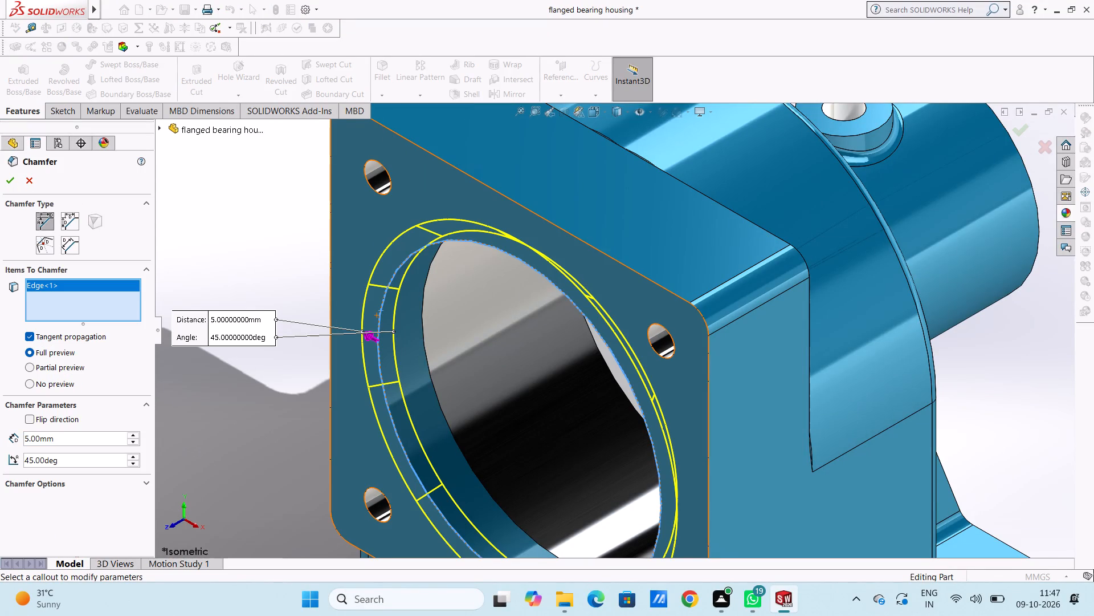
double_click(99, 441)
key(1)
key(Return)
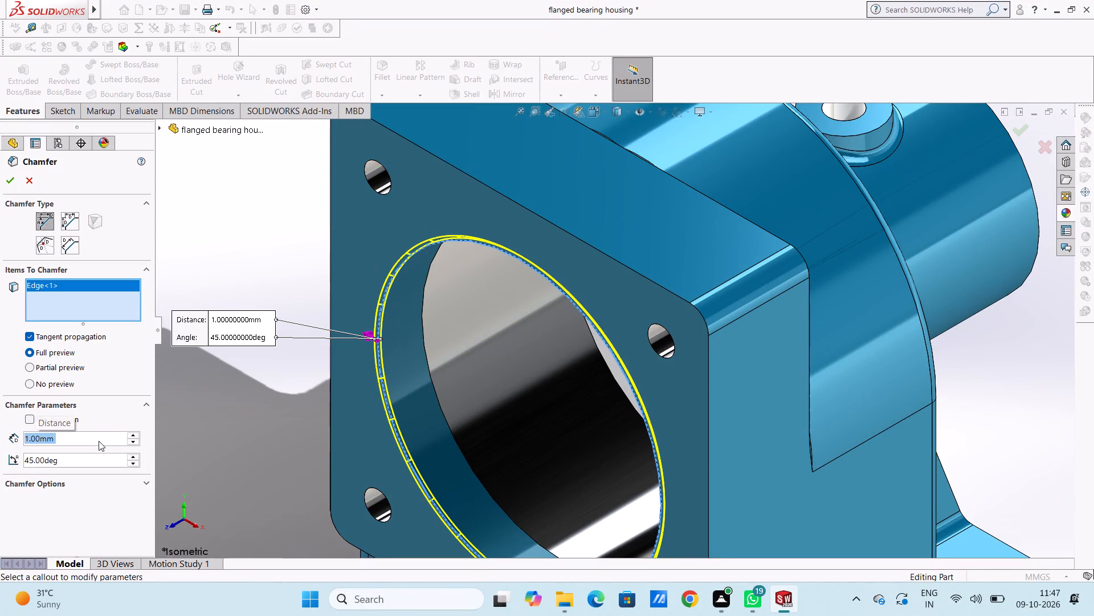
key(2)
key(Return)
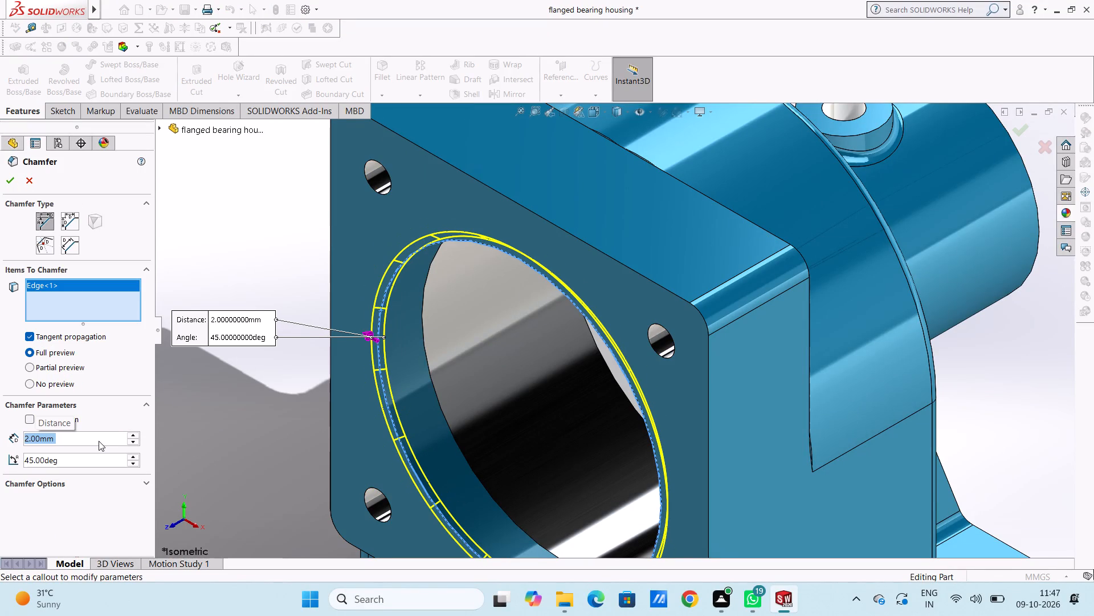
click(9, 186)
click(228, 251)
Apply the chromium plate appearance to the chamfer face around the large bore in the square flange.
scroll(228, 251, up, 5)
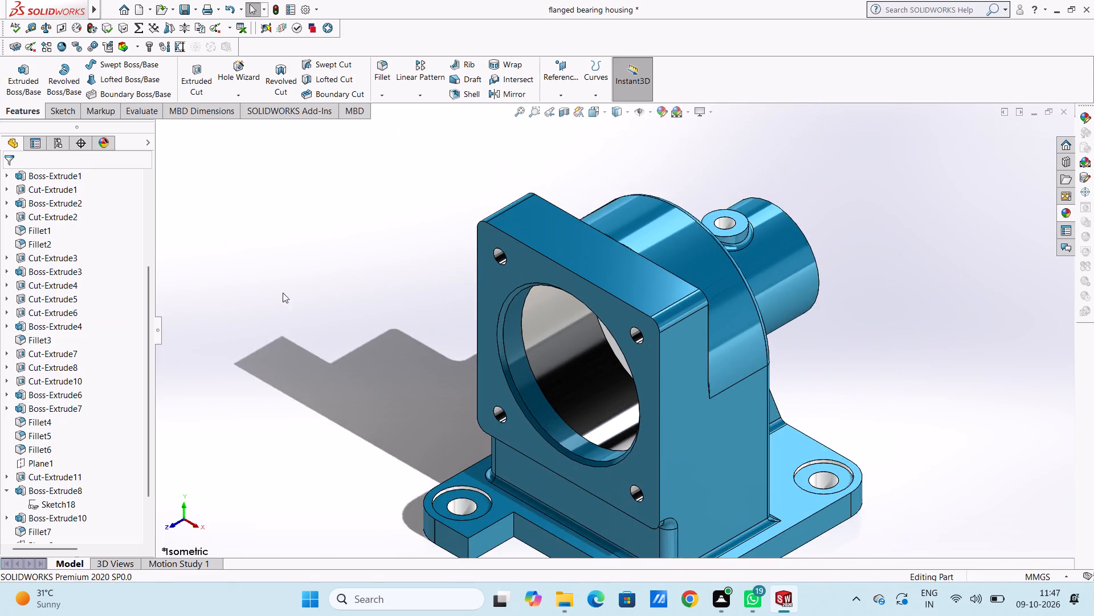
scroll(404, 386, up, 5)
scroll(522, 335, down, 5)
scroll(680, 348, down, 5)
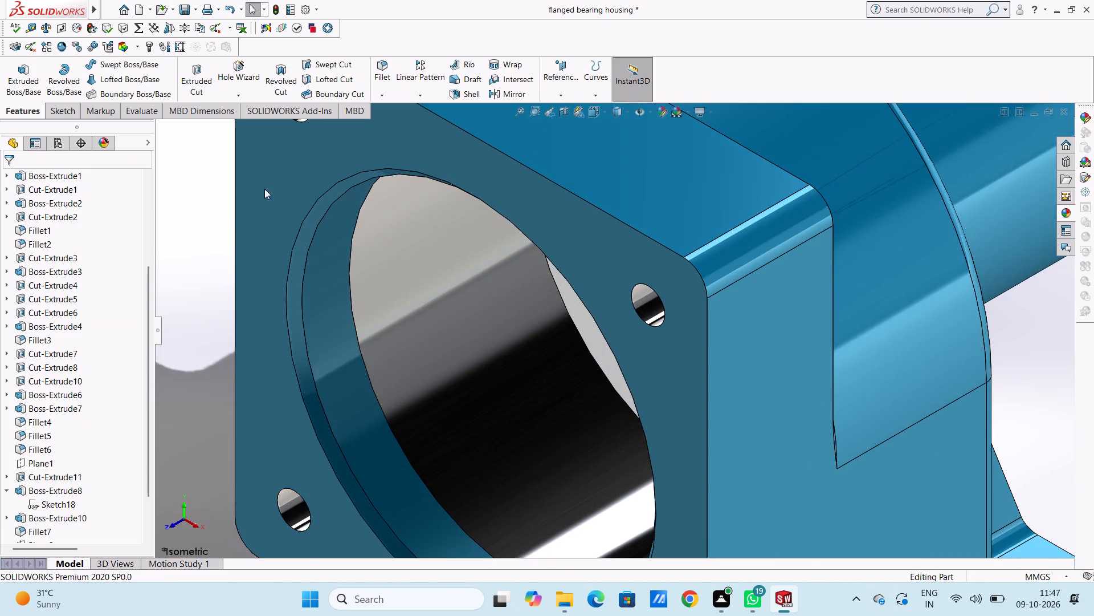
scroll(276, 201, down, 4)
click(1064, 208)
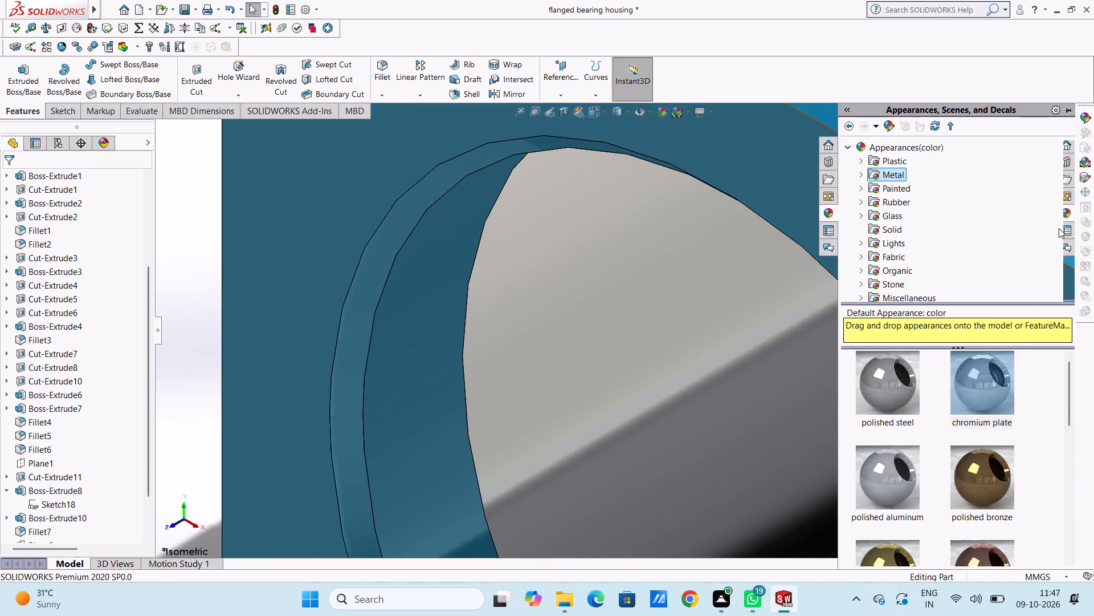
drag(991, 396, 421, 242)
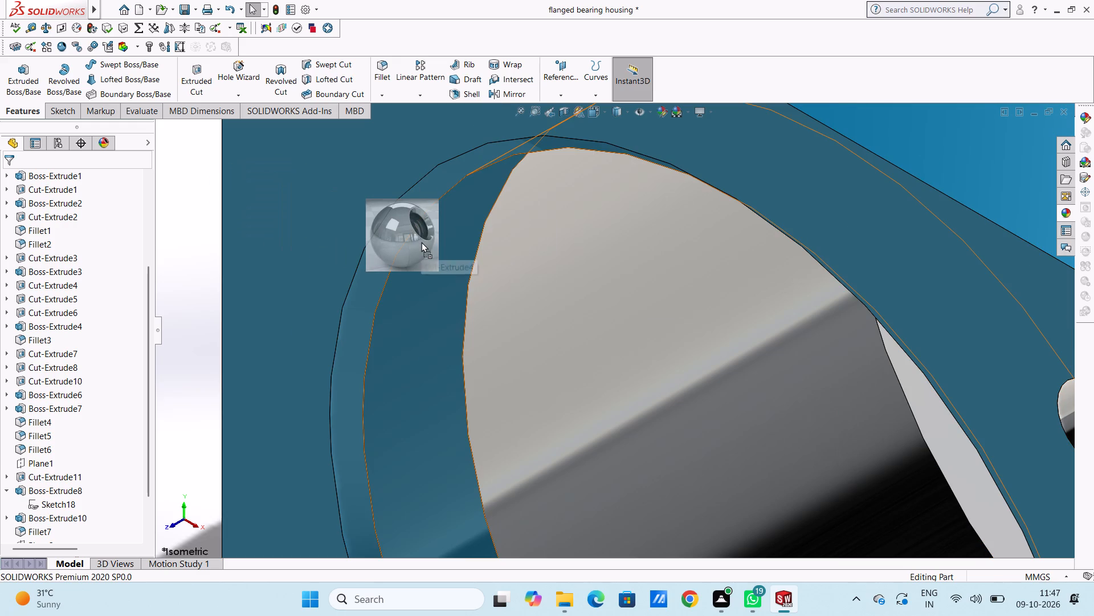
drag(421, 242, 409, 224)
click(409, 224)
scroll(475, 242, up, 11)
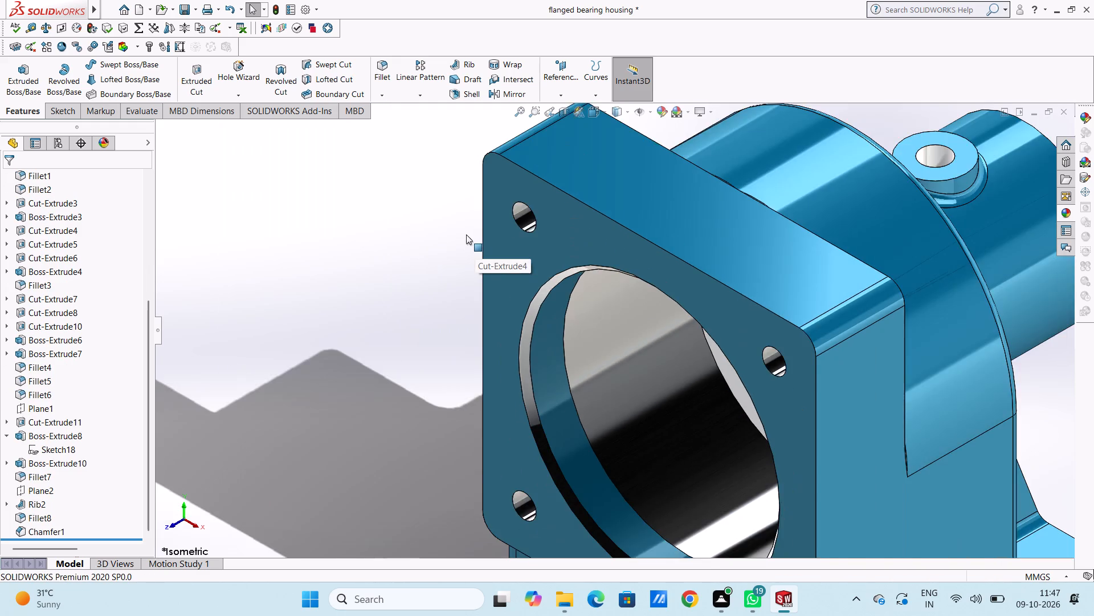
scroll(464, 234, up, 5)
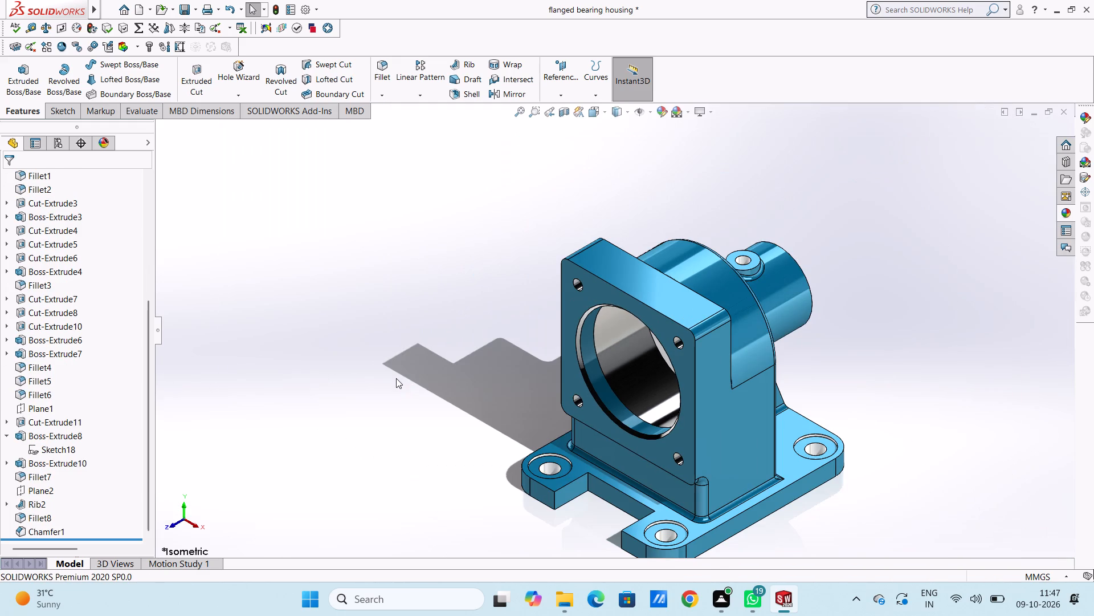
Save the changes to the part and set the model to the isometric view.
key(ctrl+s)
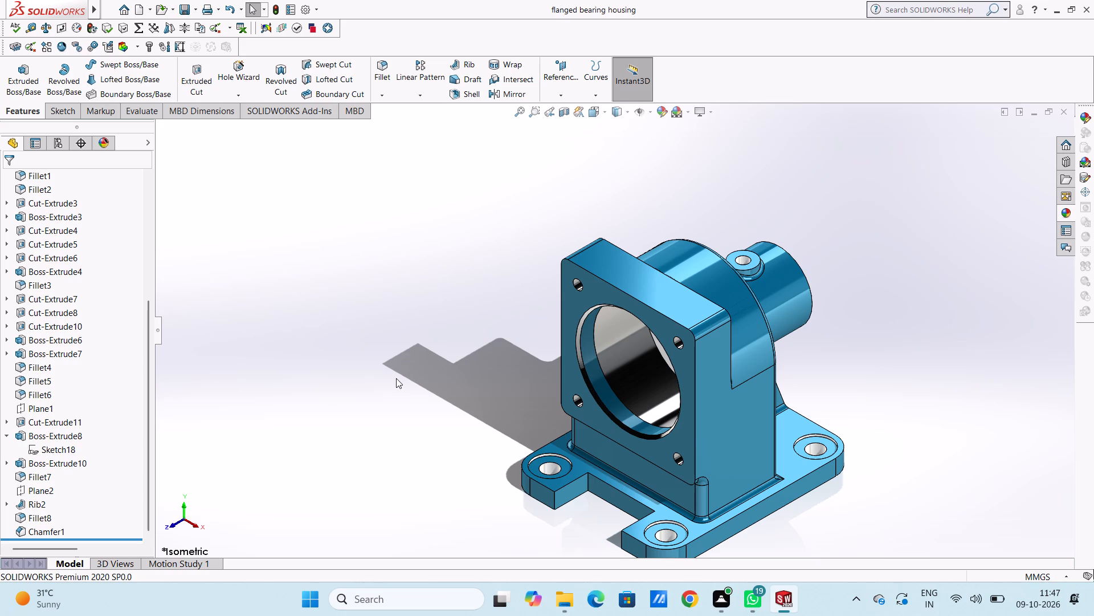
key(ctrl+7)
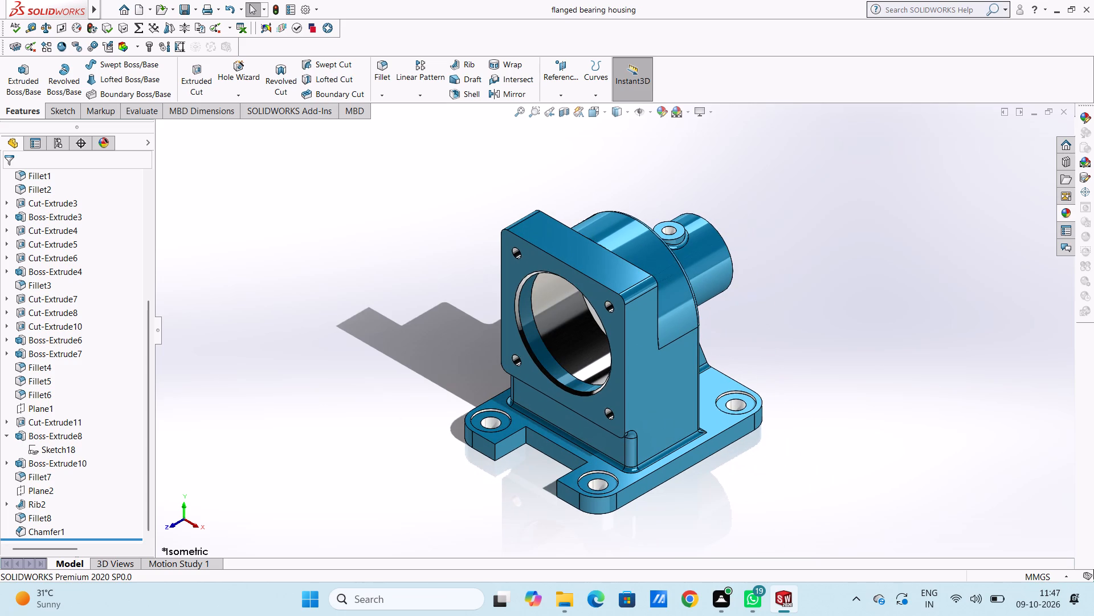